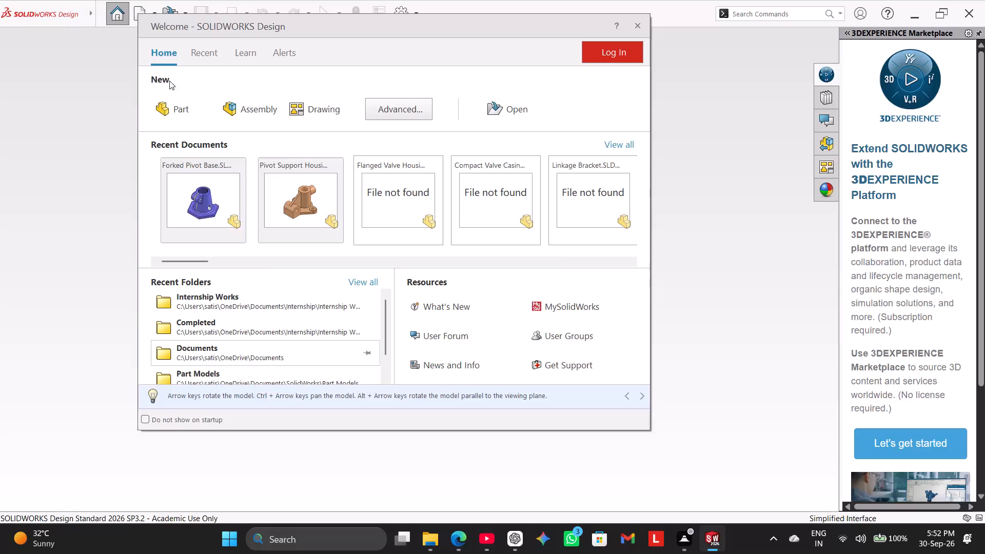
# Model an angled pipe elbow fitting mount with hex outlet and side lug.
# Create a new part document.
pyautogui.click(178, 103)
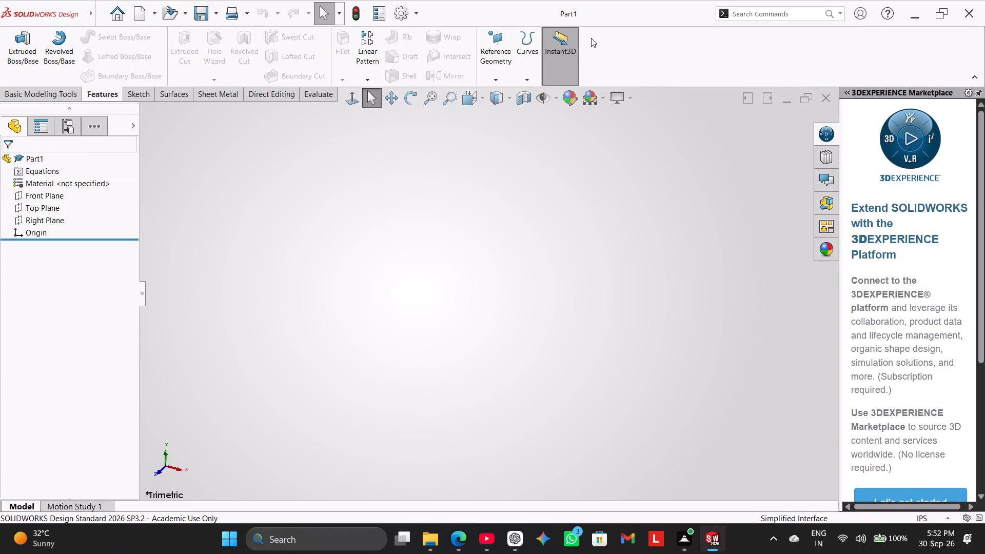
# Switch the viewport to the next background scene.
pyautogui.click(589, 100)
# Set the part's unit system to MMGS (millimetre, gram, second).
pyautogui.click(901, 515)
pyautogui.click(899, 471)
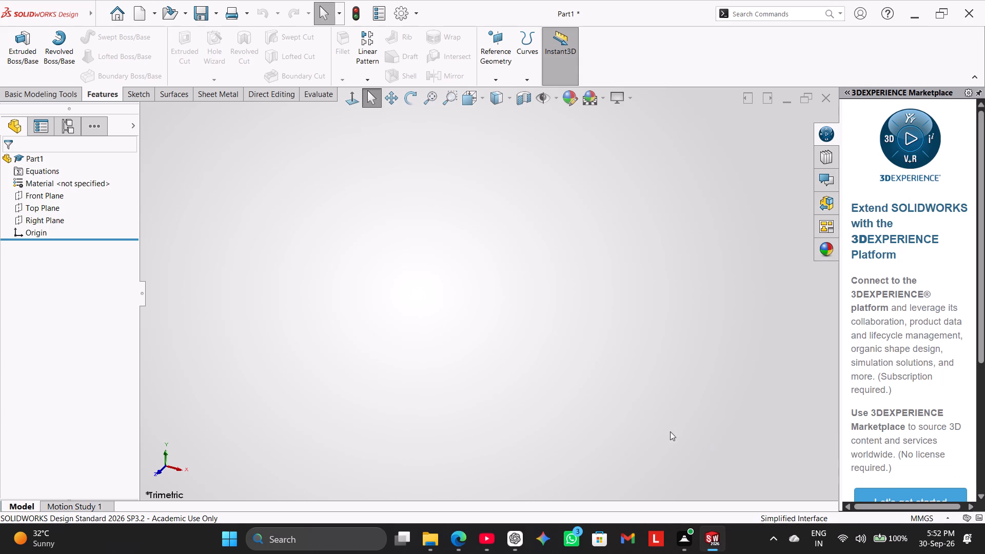
# Change the viewport's background scene to plain white.
pyautogui.click(585, 96)
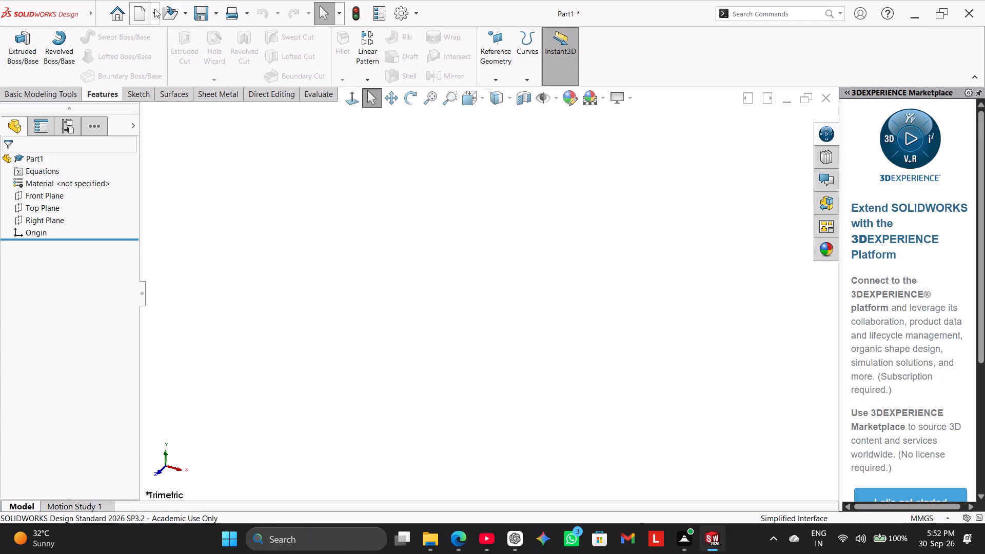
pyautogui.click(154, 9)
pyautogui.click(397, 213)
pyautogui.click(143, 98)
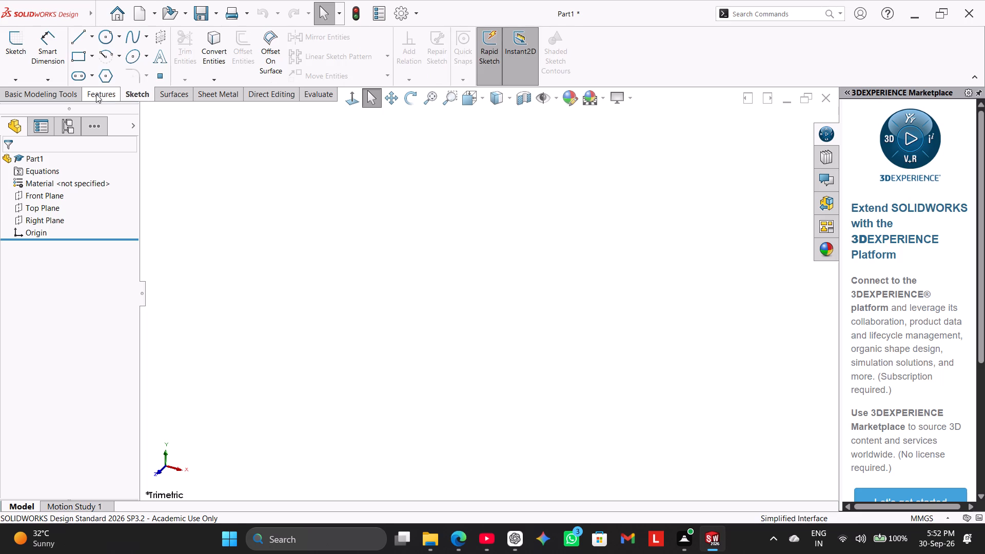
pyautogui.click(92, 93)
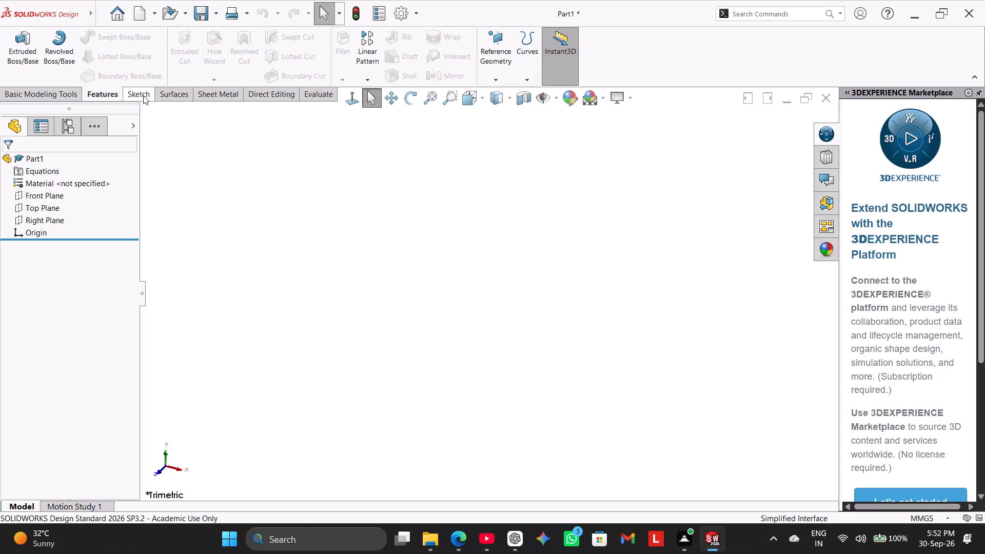
# Start a new sketch on the Top Plane.
pyautogui.click(143, 95)
pyautogui.click(19, 50)
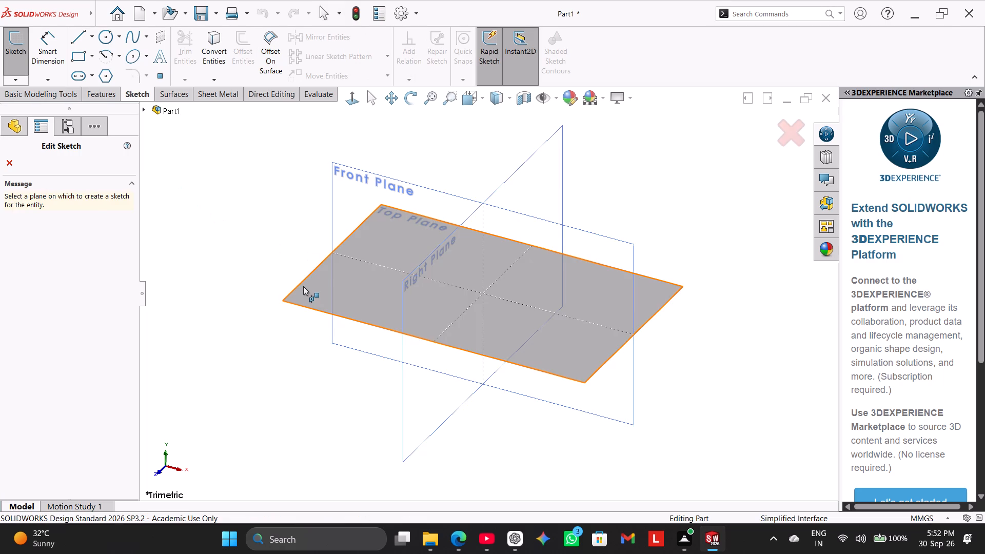
pyautogui.click(303, 286)
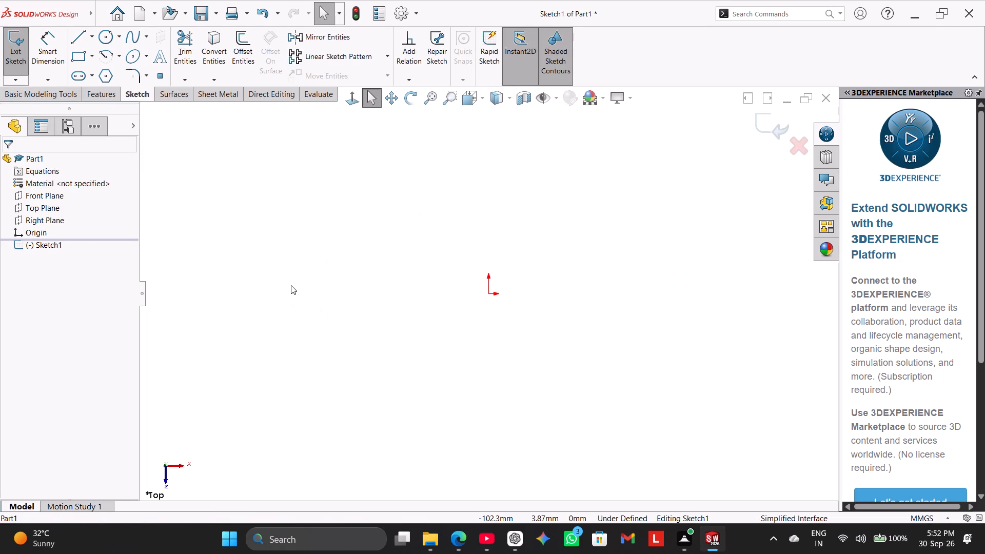
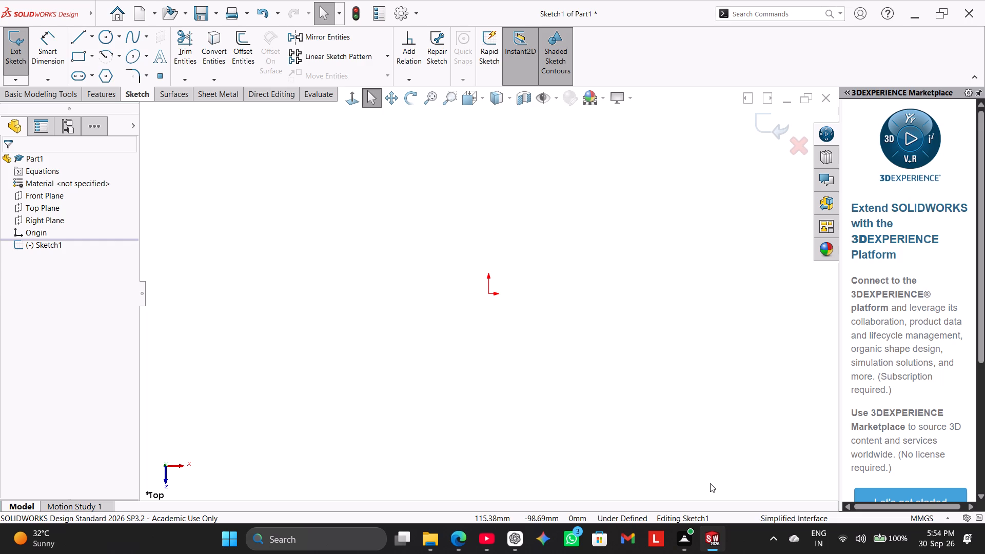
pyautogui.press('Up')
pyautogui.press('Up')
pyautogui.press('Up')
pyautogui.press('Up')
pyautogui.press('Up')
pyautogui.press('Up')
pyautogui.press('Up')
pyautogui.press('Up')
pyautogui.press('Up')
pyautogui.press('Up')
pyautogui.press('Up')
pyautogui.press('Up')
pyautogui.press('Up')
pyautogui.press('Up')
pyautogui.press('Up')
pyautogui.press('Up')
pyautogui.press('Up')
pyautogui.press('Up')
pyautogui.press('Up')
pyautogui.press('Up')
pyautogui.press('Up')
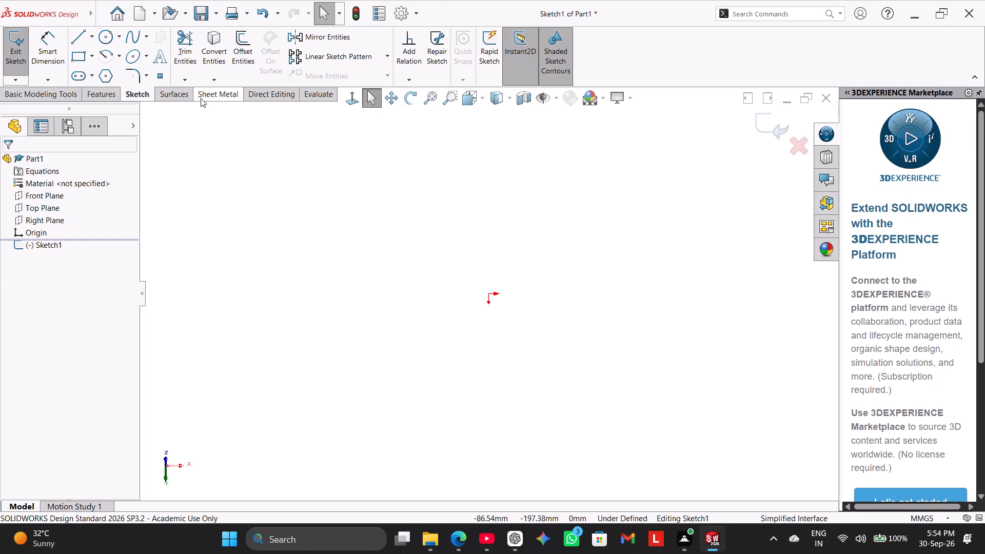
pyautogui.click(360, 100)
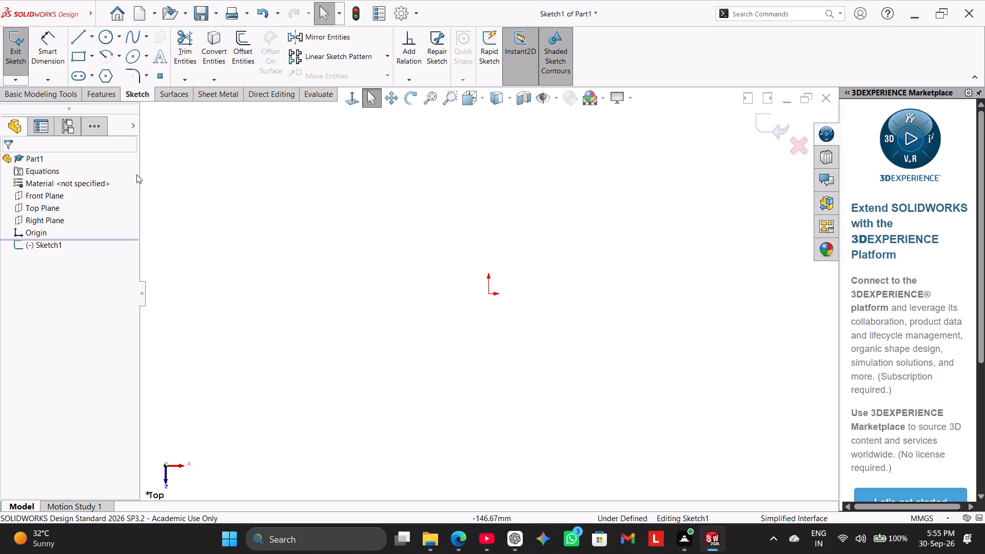
# Sketch a center rectangle centred on the origin, taller than it is wide, with corner-to-corner construction diagonals.
pyautogui.click(88, 55)
pyautogui.click(90, 56)
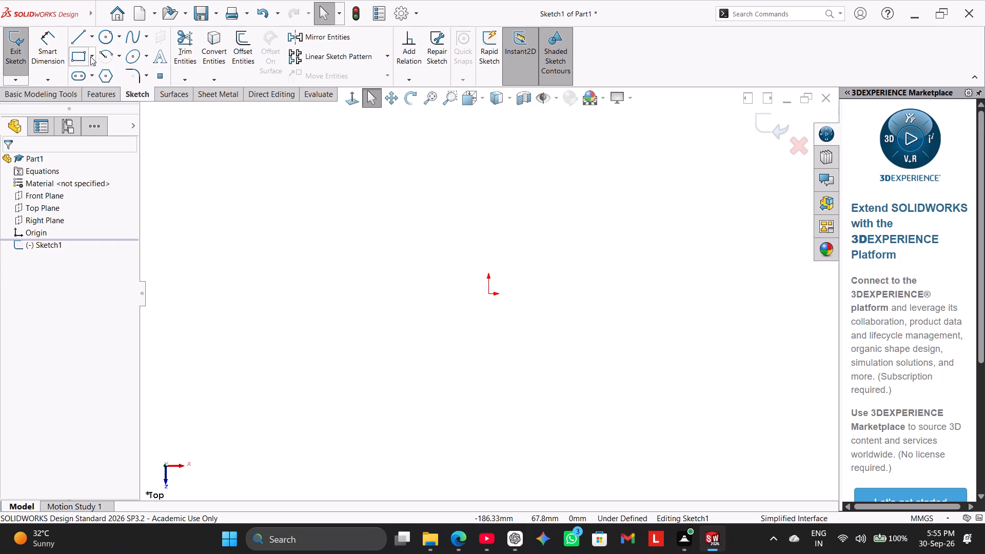
pyautogui.click(92, 54)
pyautogui.click(96, 90)
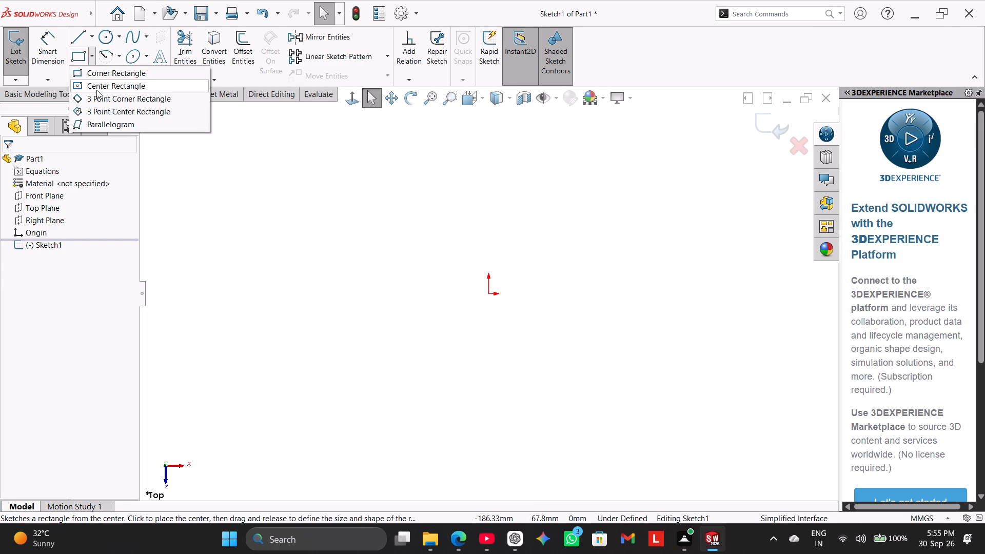
pyautogui.click(489, 293)
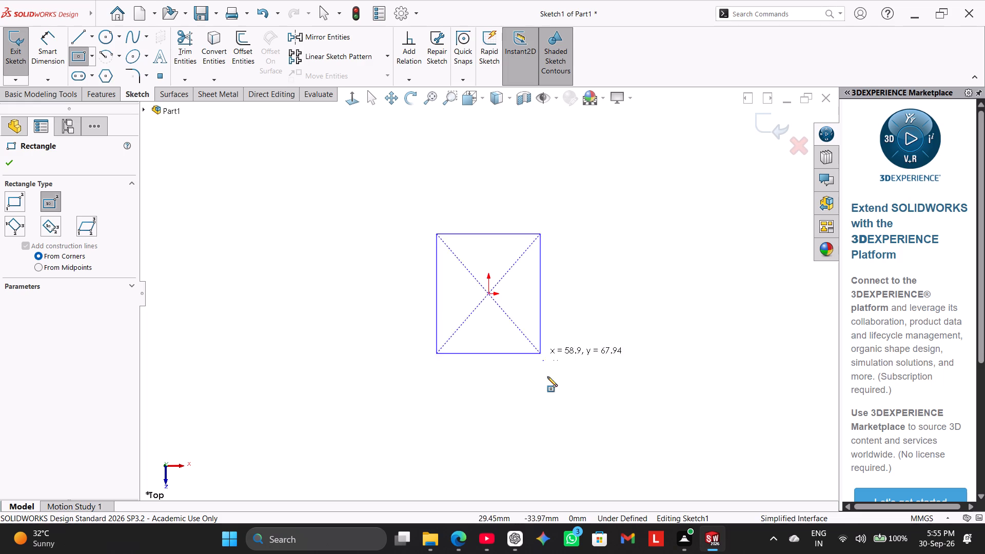
pyautogui.click(562, 432)
pyautogui.rightClick(673, 278)
pyautogui.click(699, 284)
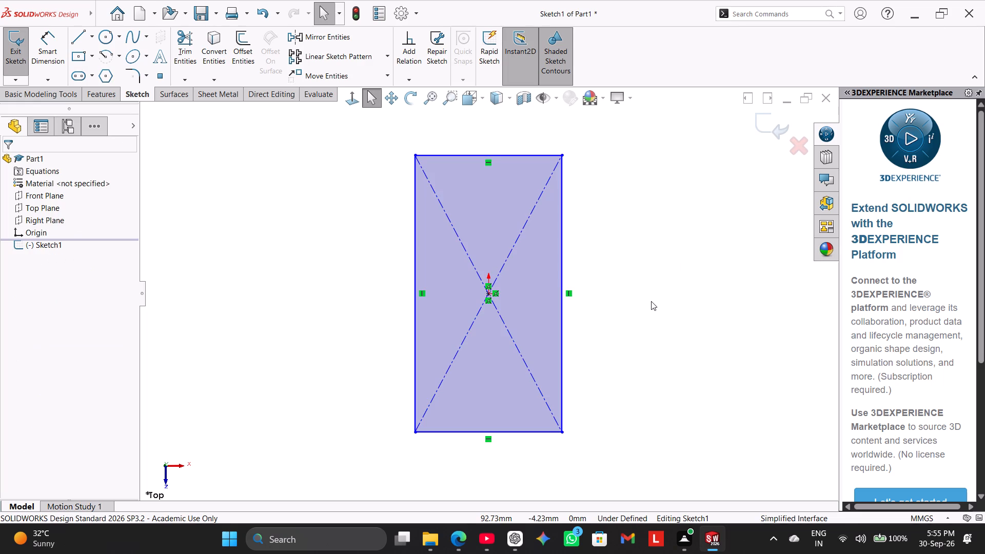
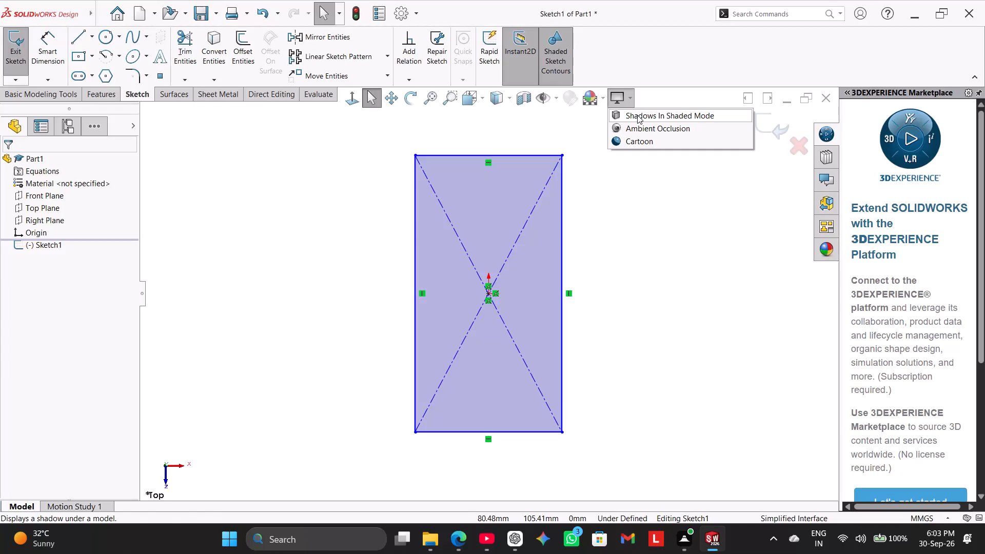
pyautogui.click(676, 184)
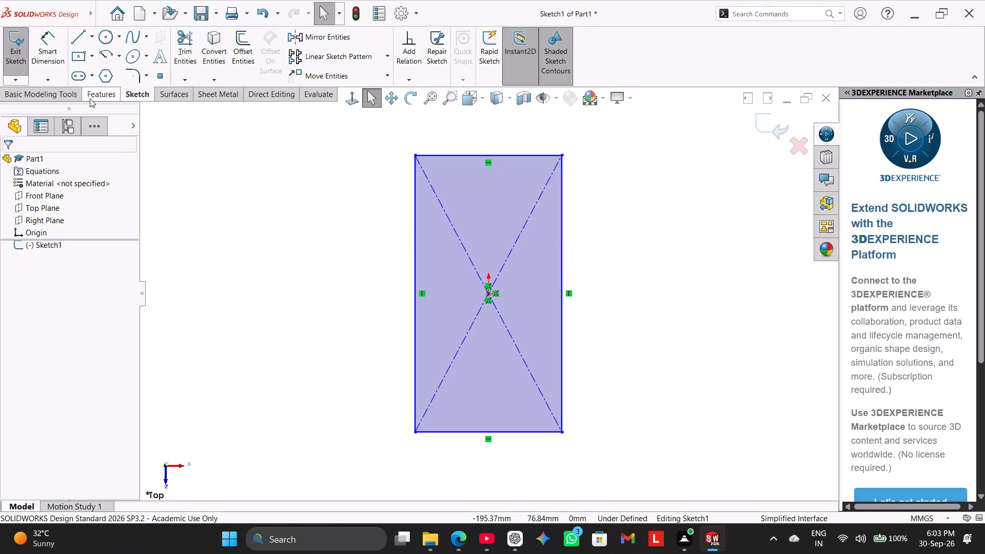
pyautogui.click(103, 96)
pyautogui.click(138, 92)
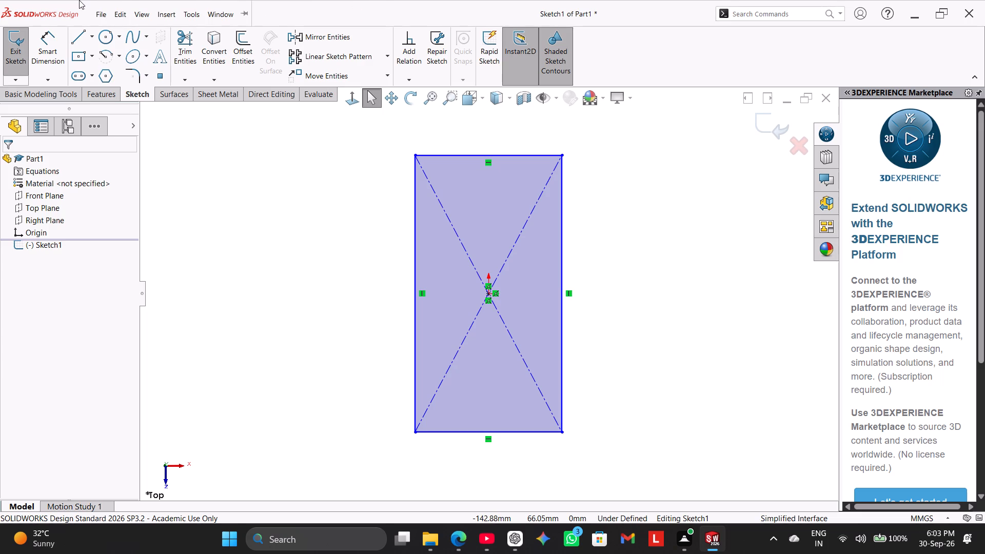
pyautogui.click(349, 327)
# Dimension the rectangle's long vertical side to 140 mm.
pyautogui.click(34, 44)
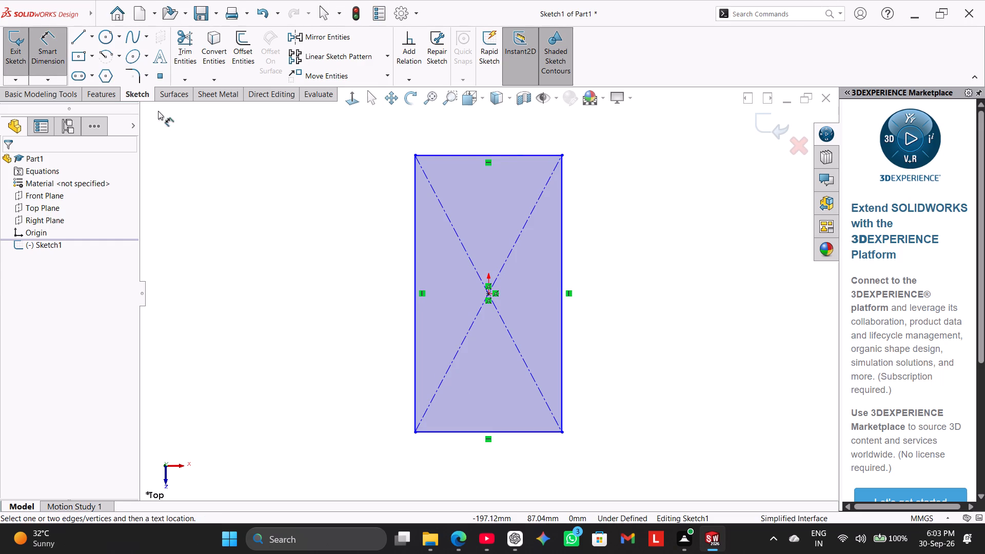
pyautogui.click(562, 254)
pyautogui.click(612, 267)
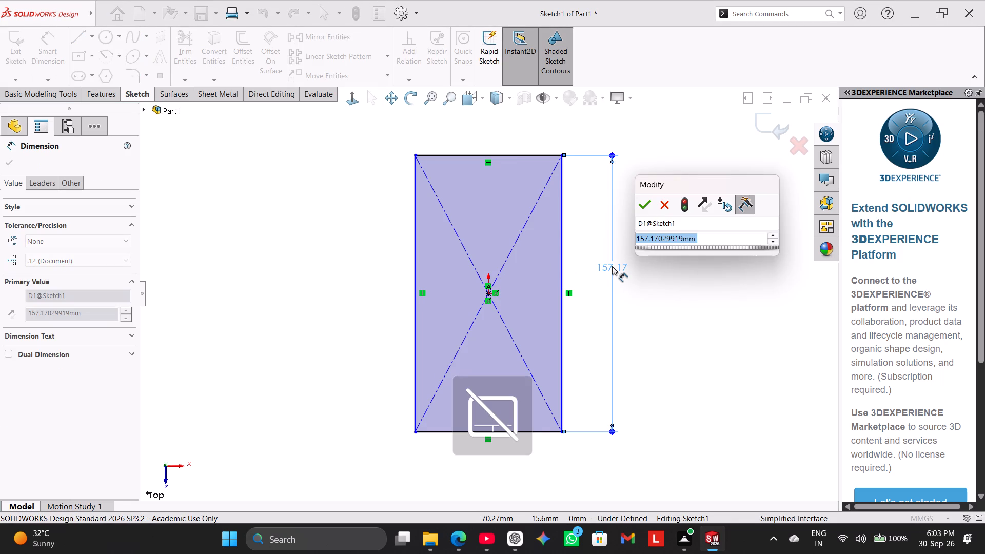
pyautogui.write('140')
pyautogui.press('Return')
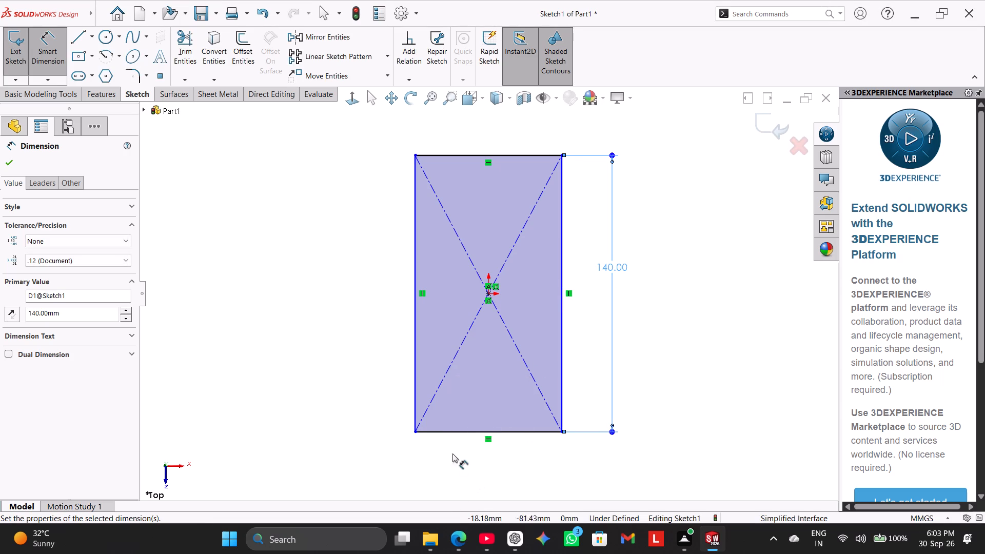
# Dimension the rectangle's bottom edge to 88 mm and finish dimensioning.
pyautogui.moveTo(459, 429); pyautogui.dragTo(461, 438)
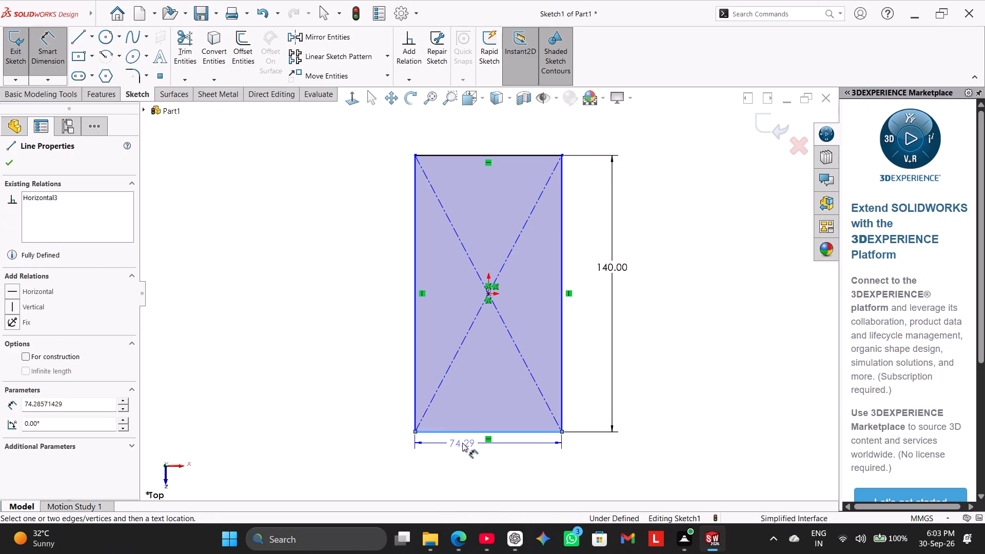
pyautogui.moveTo(463, 446); pyautogui.dragTo(464, 453)
pyautogui.write('88')
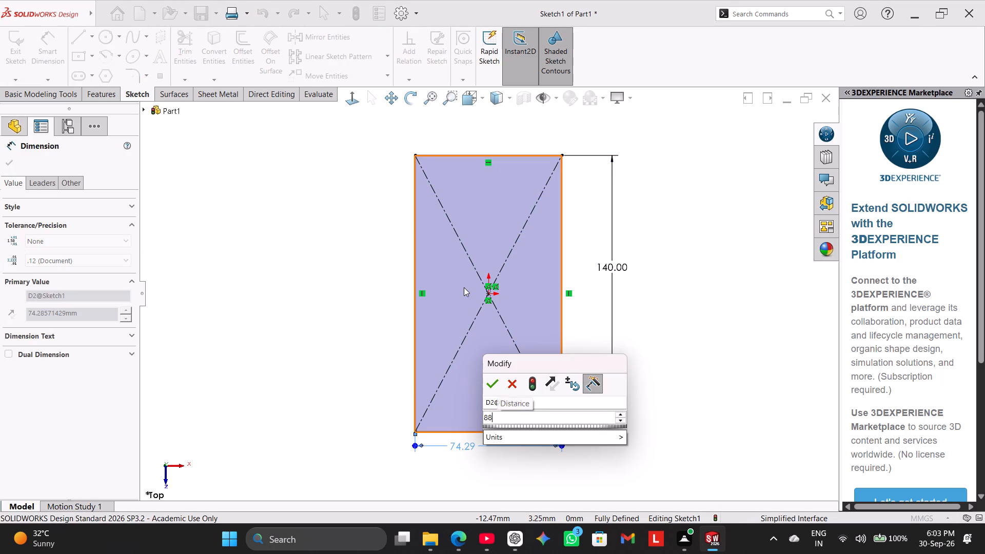
pyautogui.press('Return')
pyautogui.press('Return')
pyautogui.rightClick(305, 228)
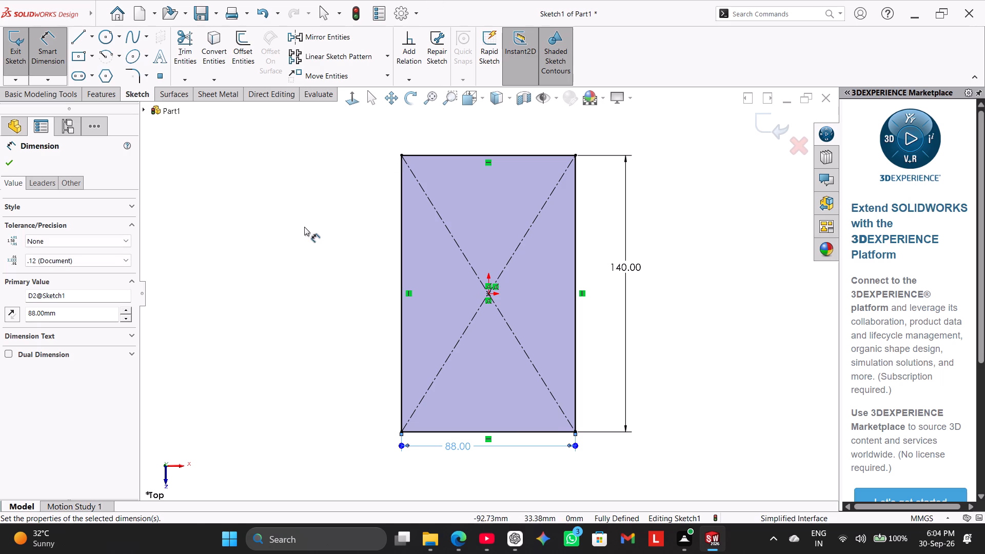
pyautogui.click(336, 261)
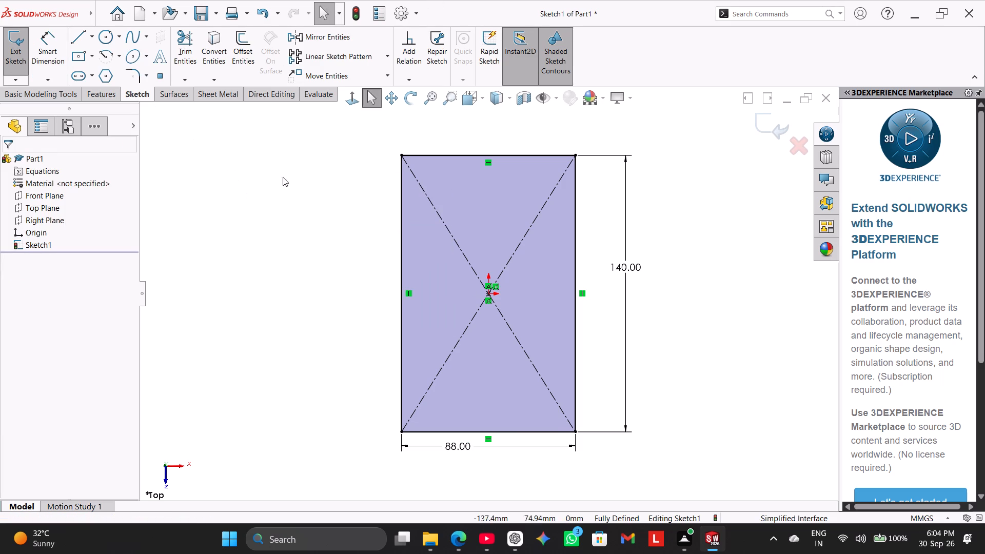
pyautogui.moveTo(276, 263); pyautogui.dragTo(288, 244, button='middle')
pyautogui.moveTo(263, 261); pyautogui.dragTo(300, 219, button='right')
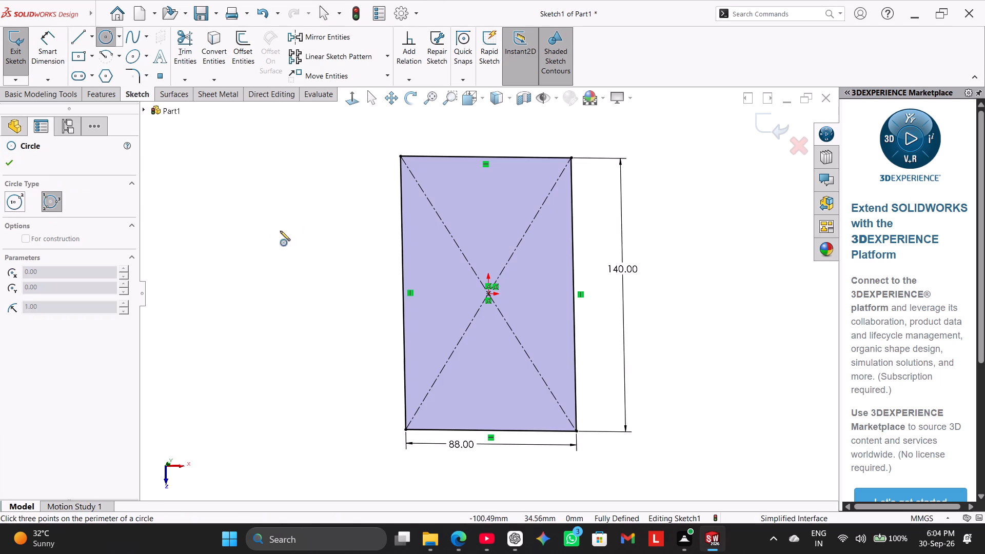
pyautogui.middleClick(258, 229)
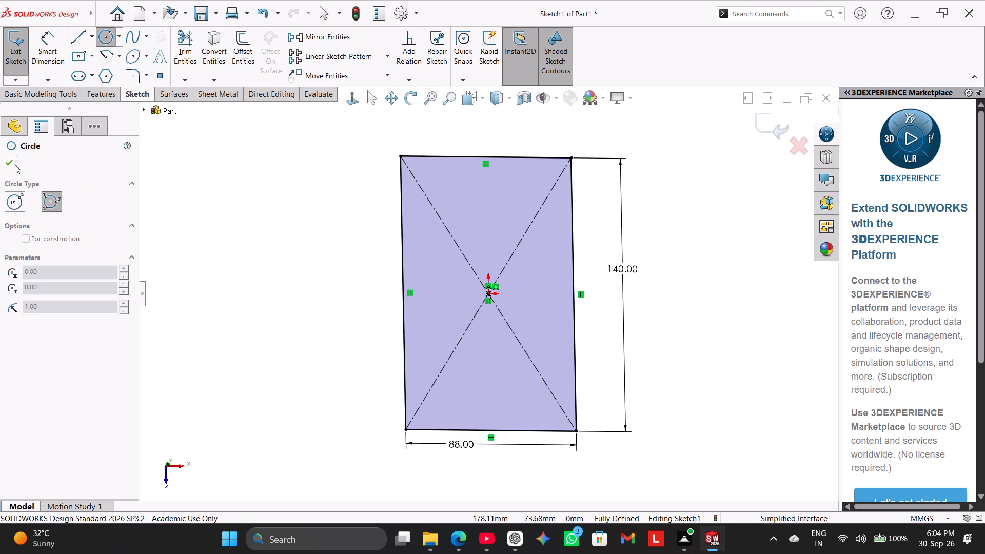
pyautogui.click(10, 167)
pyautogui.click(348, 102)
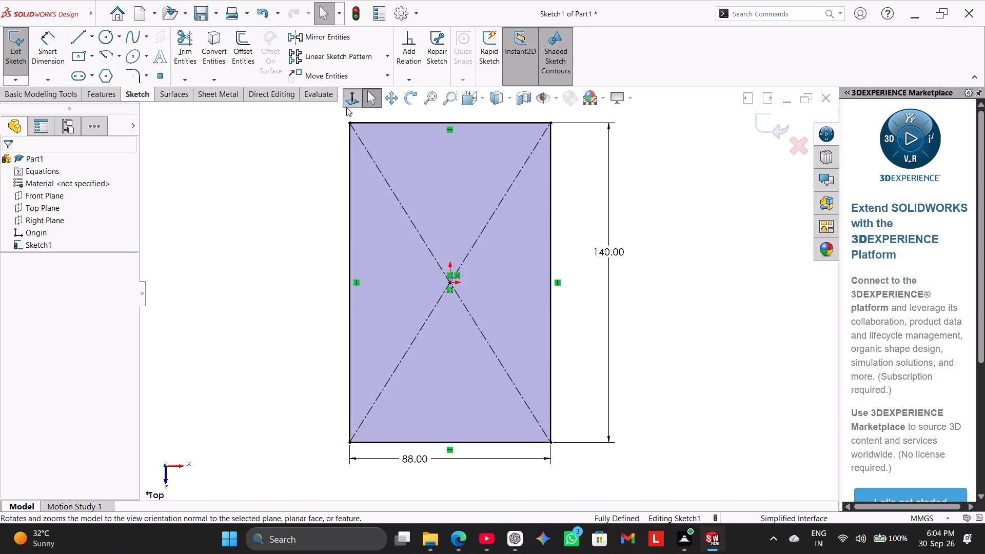
# Extrude the 88 × 140 mm rectangle as a blind boss 16 mm deep from the sketch plane.
pyautogui.click(277, 210)
pyautogui.click(106, 90)
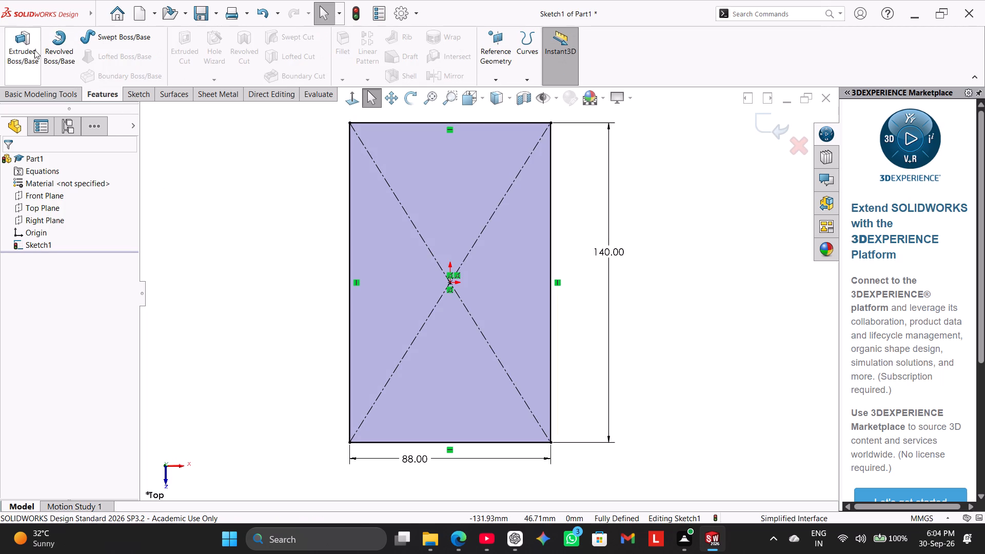
pyautogui.click(34, 49)
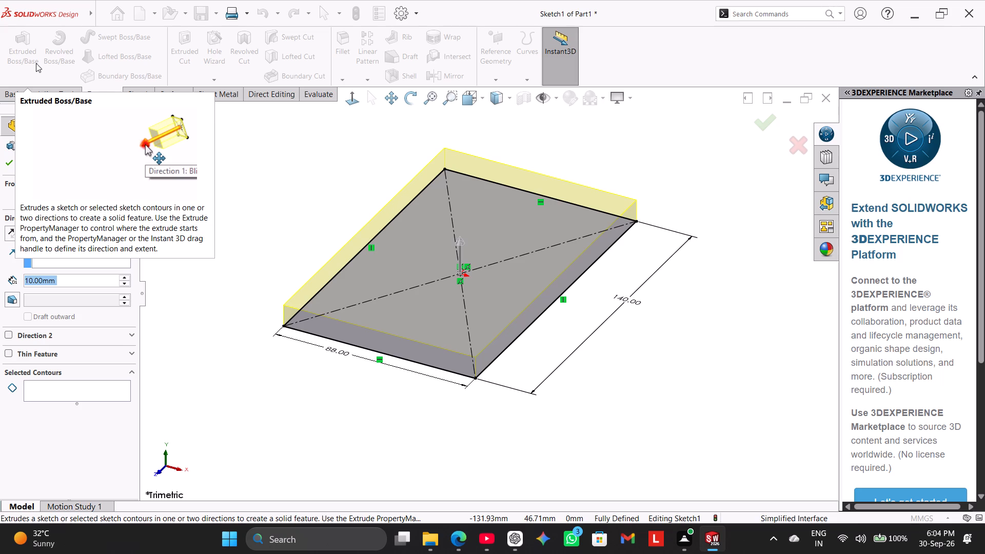
pyautogui.press('1')
pyautogui.press('6')
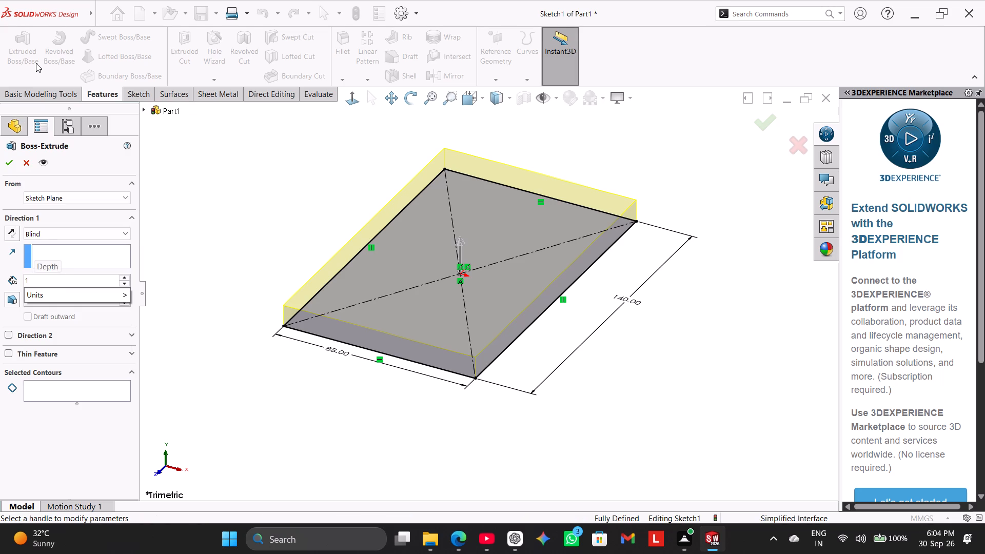
pyautogui.press('Return')
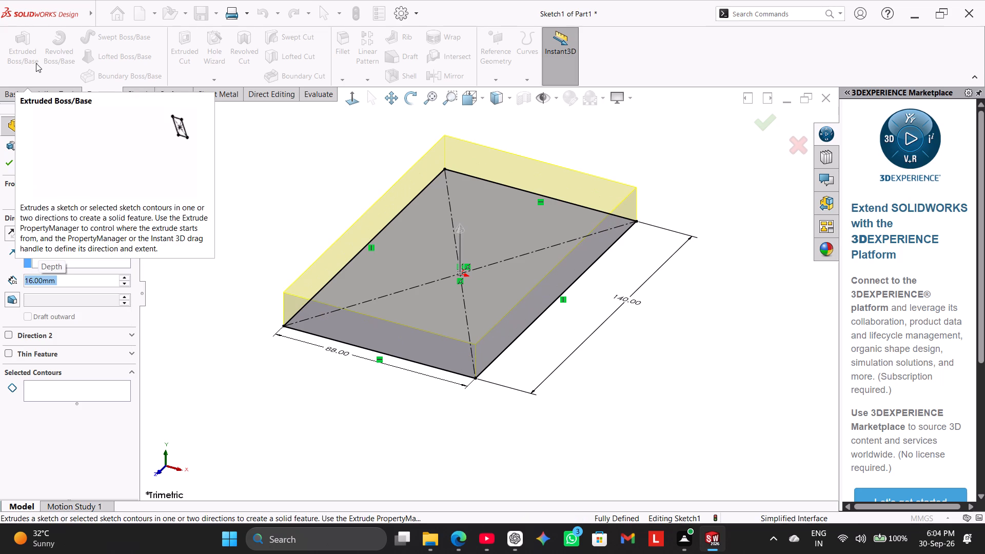
pyautogui.click(13, 163)
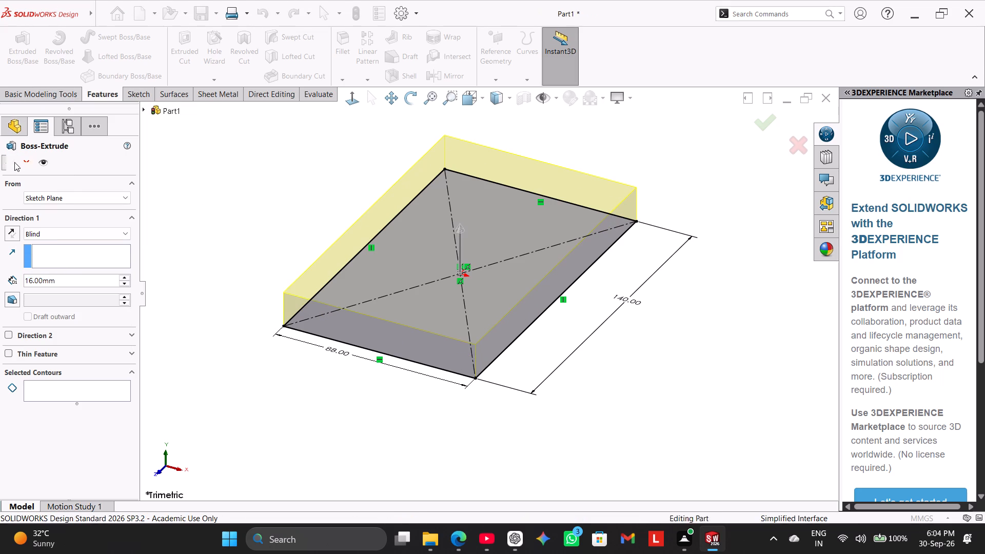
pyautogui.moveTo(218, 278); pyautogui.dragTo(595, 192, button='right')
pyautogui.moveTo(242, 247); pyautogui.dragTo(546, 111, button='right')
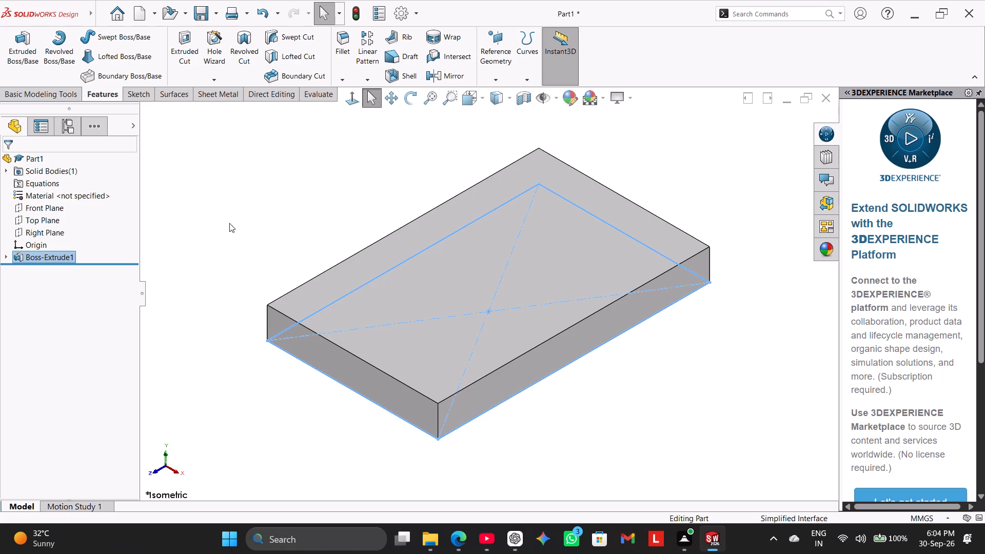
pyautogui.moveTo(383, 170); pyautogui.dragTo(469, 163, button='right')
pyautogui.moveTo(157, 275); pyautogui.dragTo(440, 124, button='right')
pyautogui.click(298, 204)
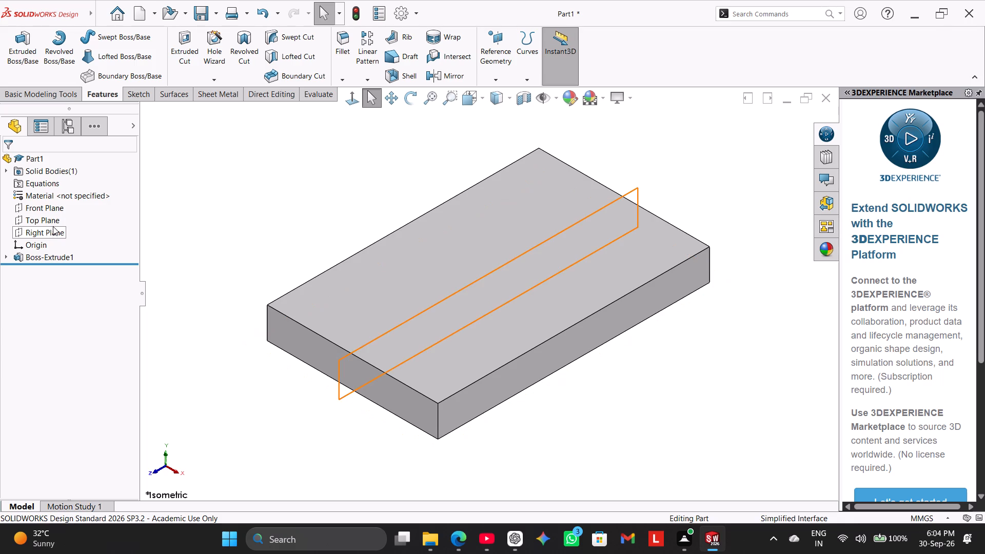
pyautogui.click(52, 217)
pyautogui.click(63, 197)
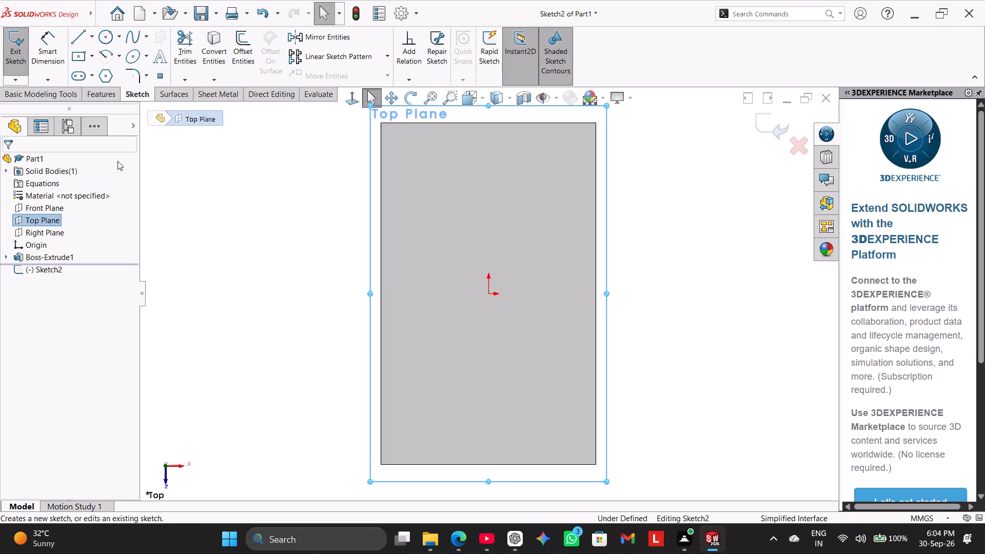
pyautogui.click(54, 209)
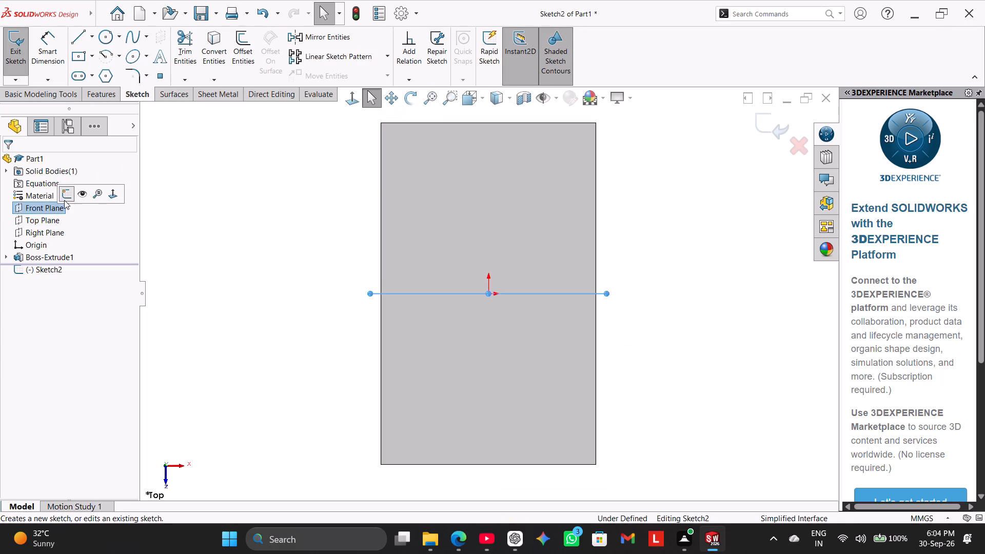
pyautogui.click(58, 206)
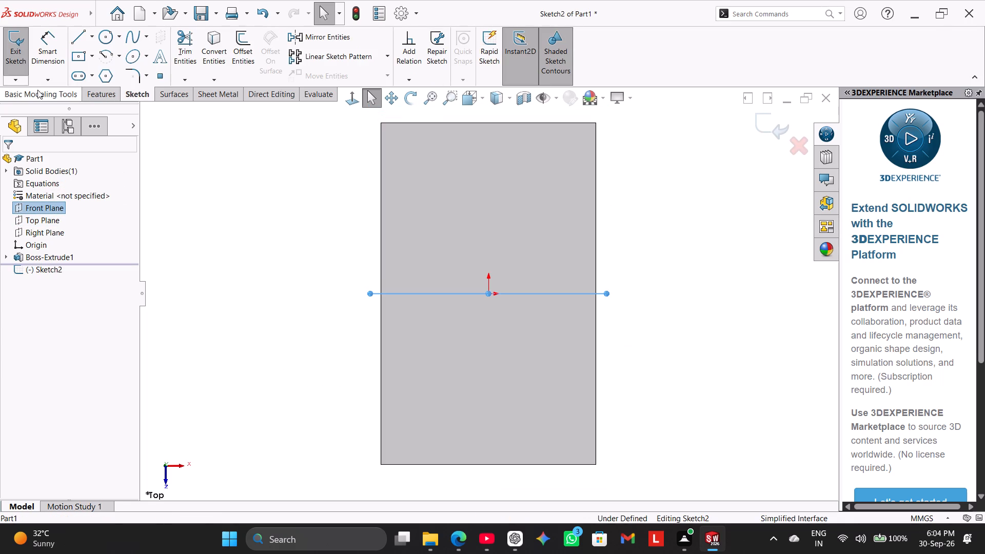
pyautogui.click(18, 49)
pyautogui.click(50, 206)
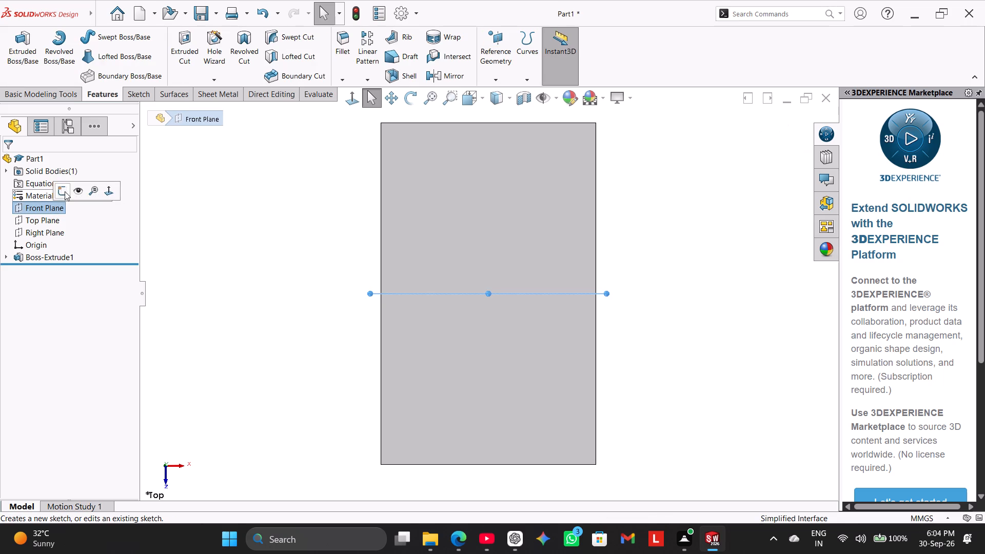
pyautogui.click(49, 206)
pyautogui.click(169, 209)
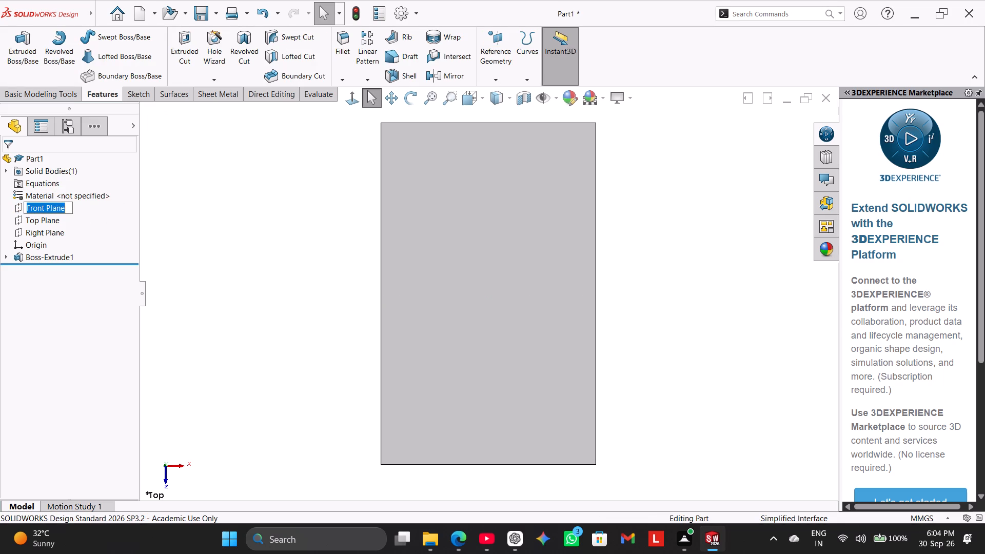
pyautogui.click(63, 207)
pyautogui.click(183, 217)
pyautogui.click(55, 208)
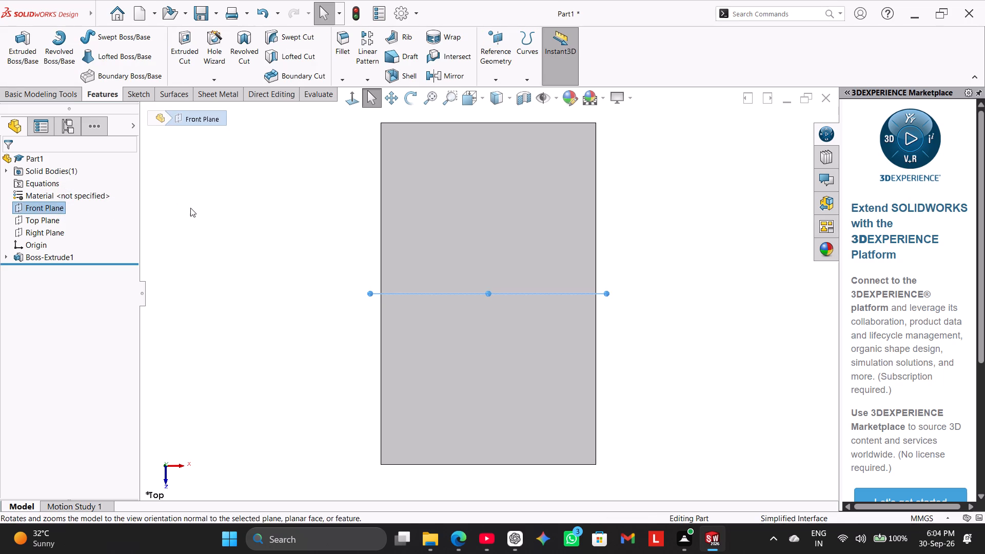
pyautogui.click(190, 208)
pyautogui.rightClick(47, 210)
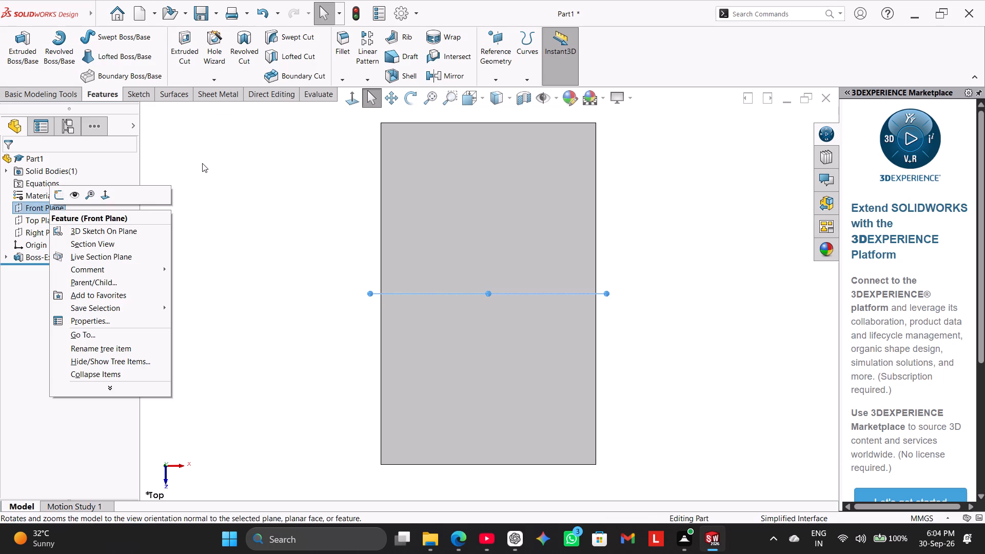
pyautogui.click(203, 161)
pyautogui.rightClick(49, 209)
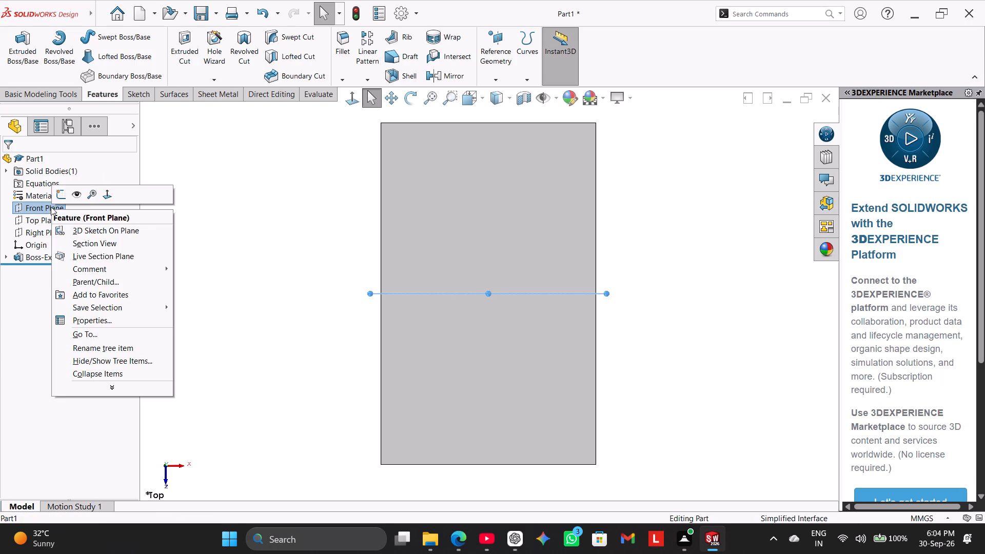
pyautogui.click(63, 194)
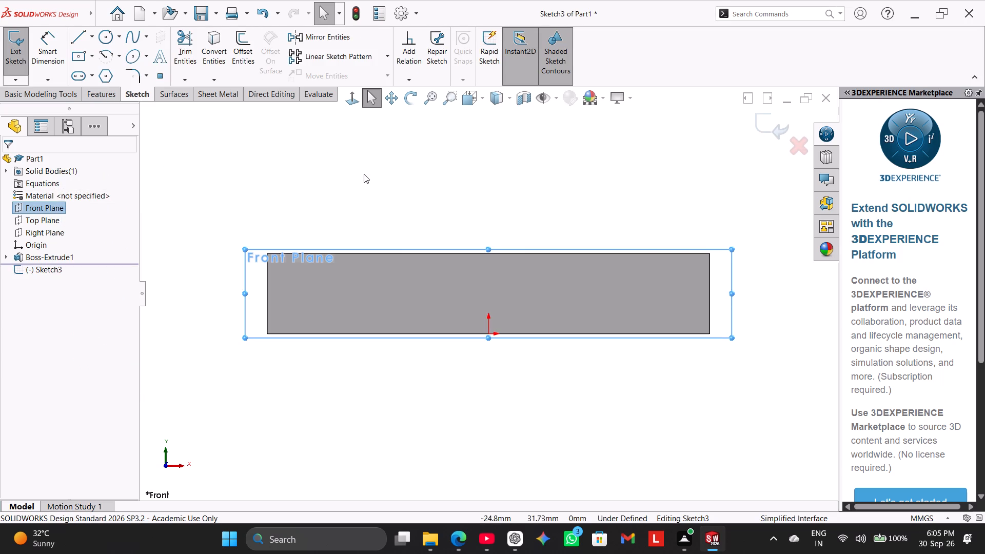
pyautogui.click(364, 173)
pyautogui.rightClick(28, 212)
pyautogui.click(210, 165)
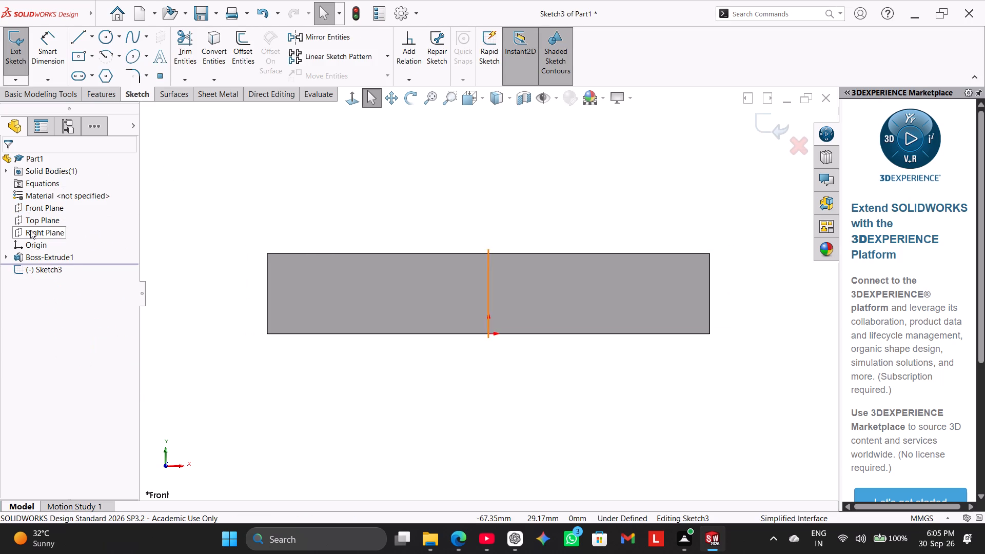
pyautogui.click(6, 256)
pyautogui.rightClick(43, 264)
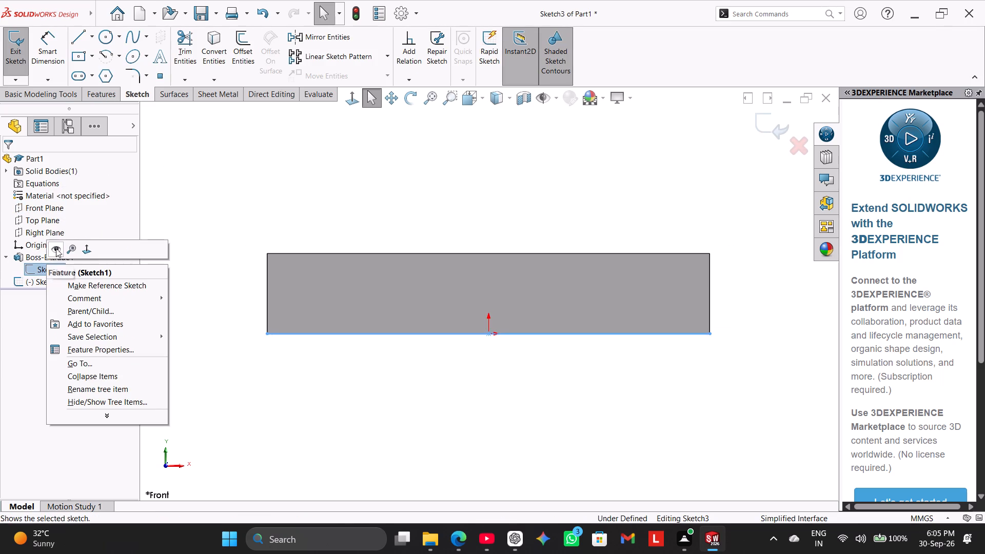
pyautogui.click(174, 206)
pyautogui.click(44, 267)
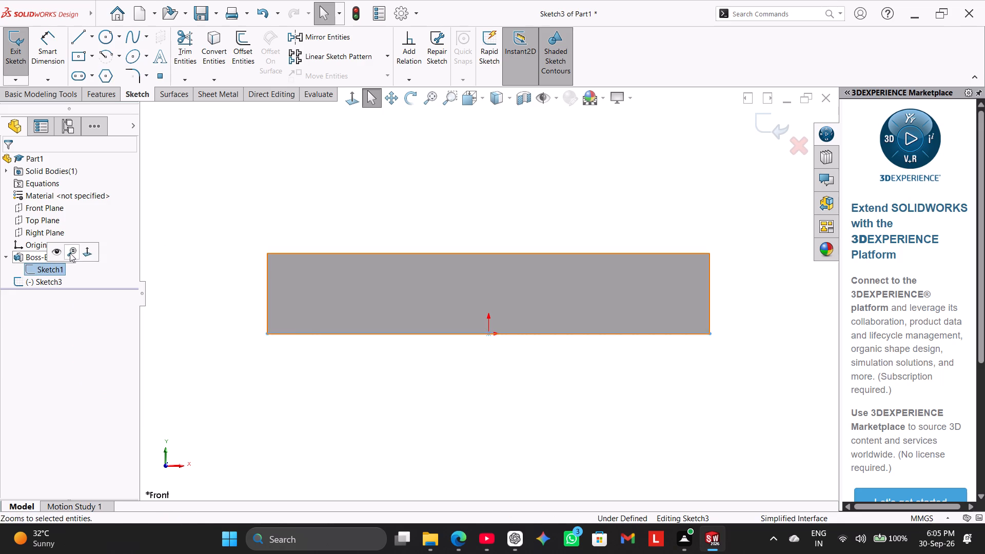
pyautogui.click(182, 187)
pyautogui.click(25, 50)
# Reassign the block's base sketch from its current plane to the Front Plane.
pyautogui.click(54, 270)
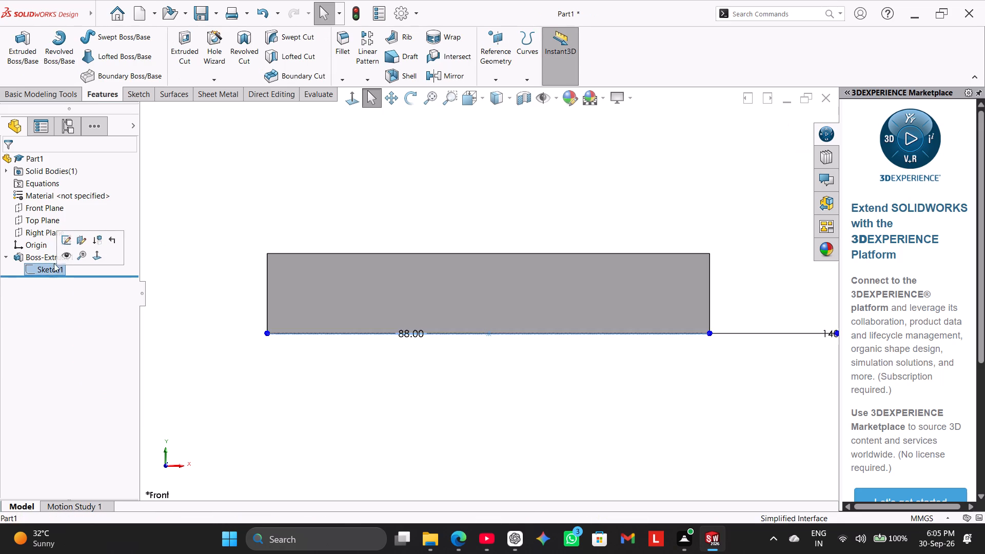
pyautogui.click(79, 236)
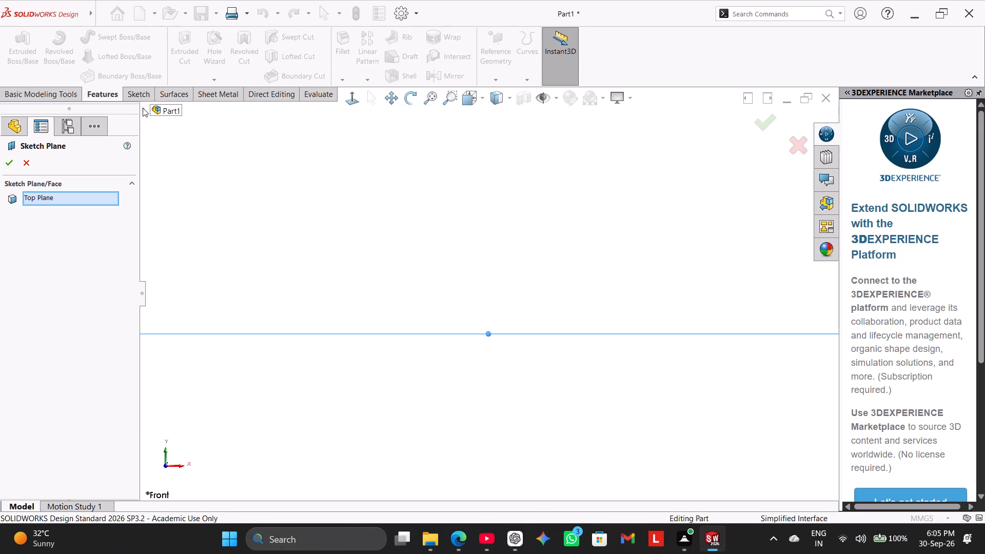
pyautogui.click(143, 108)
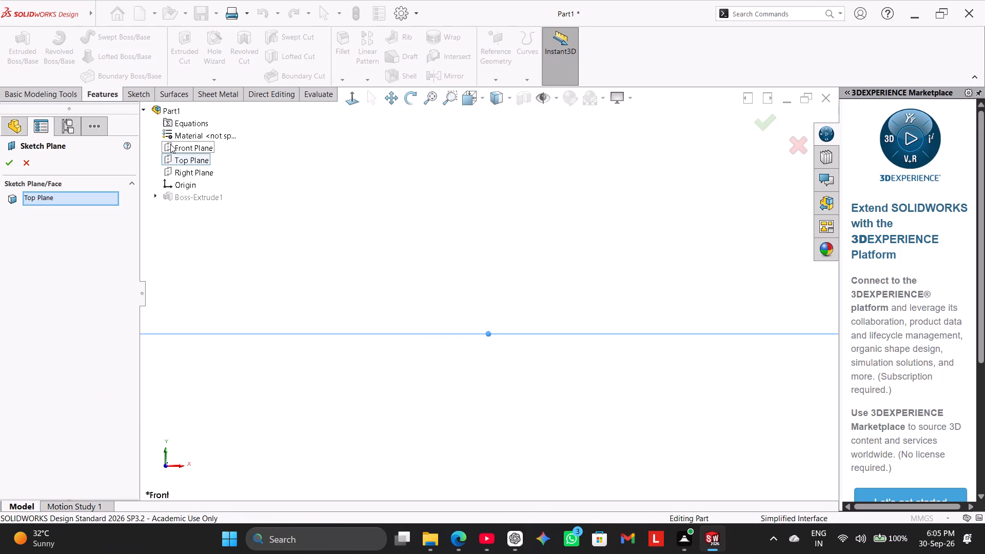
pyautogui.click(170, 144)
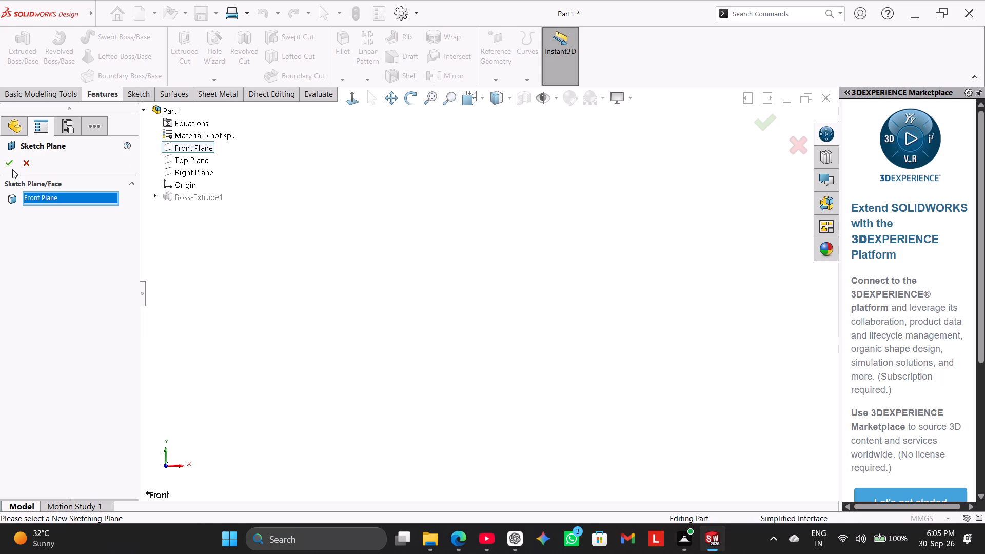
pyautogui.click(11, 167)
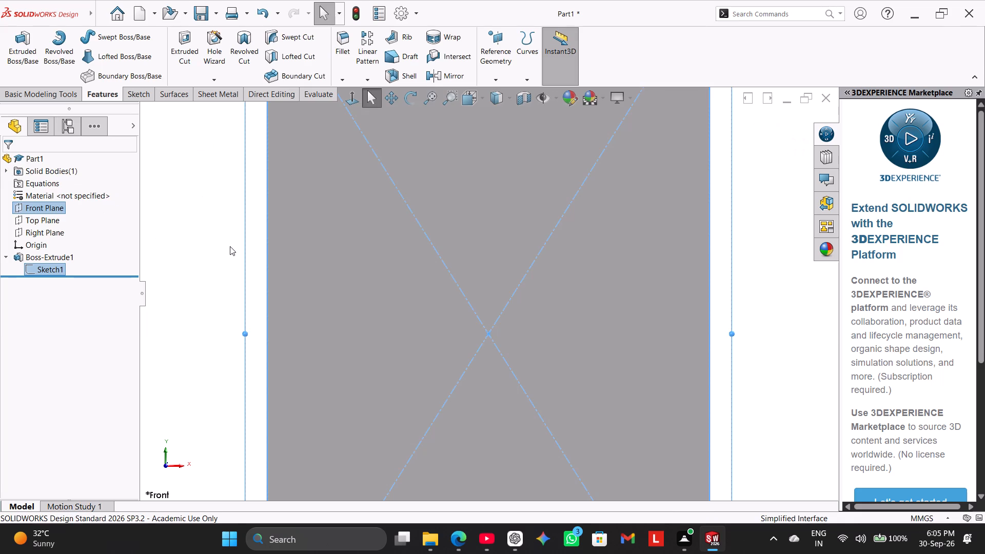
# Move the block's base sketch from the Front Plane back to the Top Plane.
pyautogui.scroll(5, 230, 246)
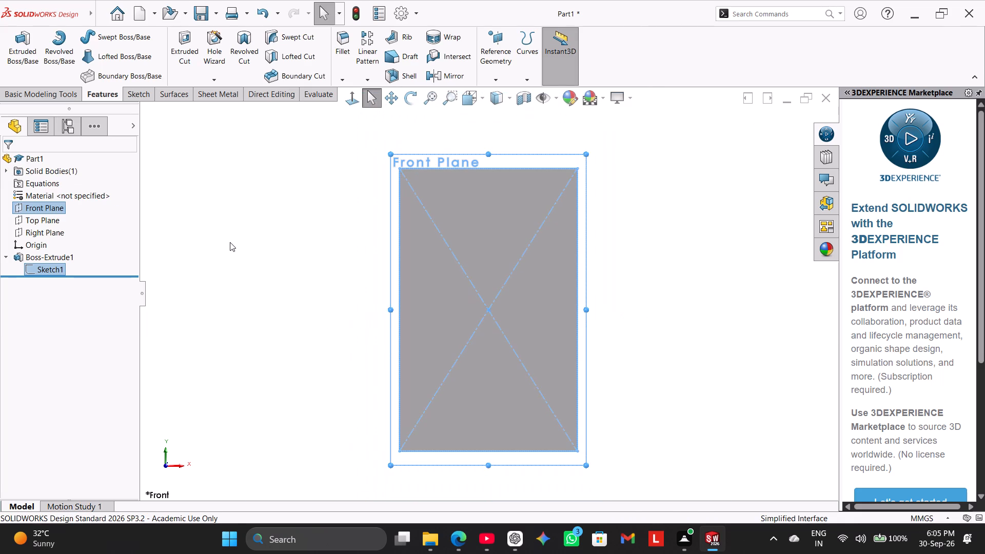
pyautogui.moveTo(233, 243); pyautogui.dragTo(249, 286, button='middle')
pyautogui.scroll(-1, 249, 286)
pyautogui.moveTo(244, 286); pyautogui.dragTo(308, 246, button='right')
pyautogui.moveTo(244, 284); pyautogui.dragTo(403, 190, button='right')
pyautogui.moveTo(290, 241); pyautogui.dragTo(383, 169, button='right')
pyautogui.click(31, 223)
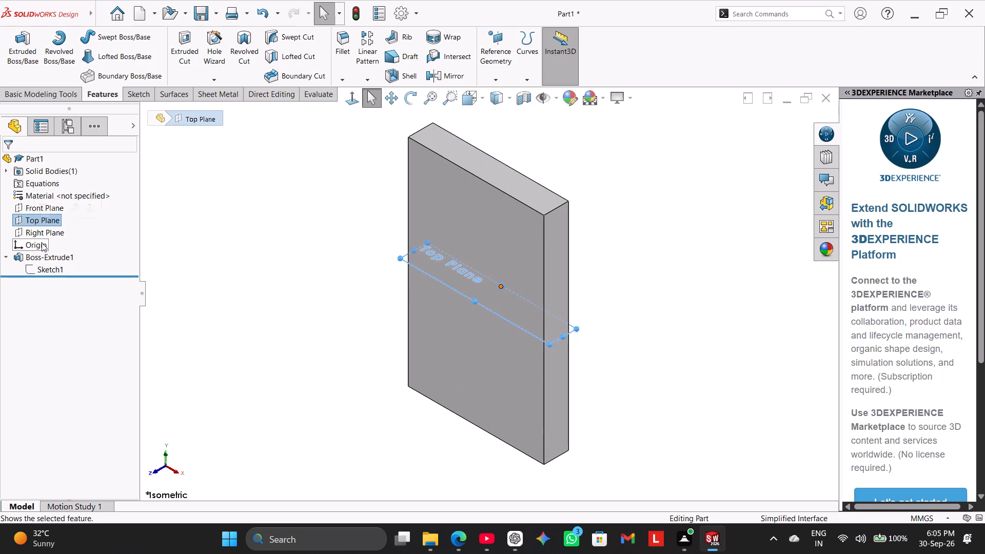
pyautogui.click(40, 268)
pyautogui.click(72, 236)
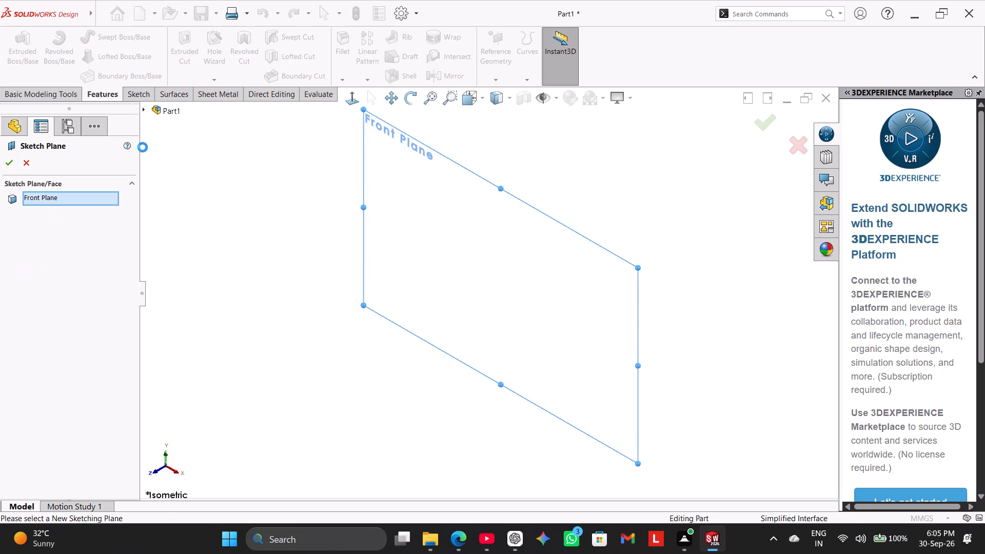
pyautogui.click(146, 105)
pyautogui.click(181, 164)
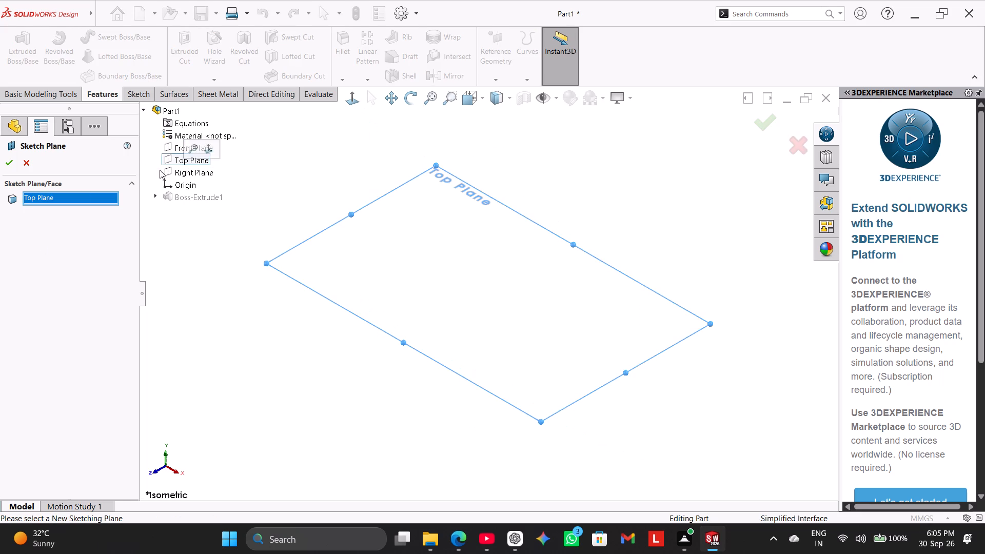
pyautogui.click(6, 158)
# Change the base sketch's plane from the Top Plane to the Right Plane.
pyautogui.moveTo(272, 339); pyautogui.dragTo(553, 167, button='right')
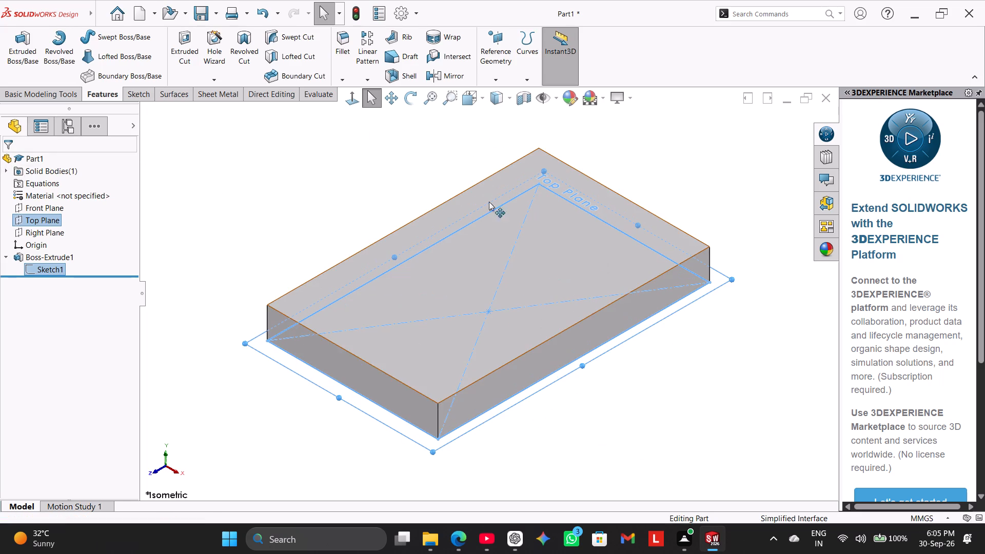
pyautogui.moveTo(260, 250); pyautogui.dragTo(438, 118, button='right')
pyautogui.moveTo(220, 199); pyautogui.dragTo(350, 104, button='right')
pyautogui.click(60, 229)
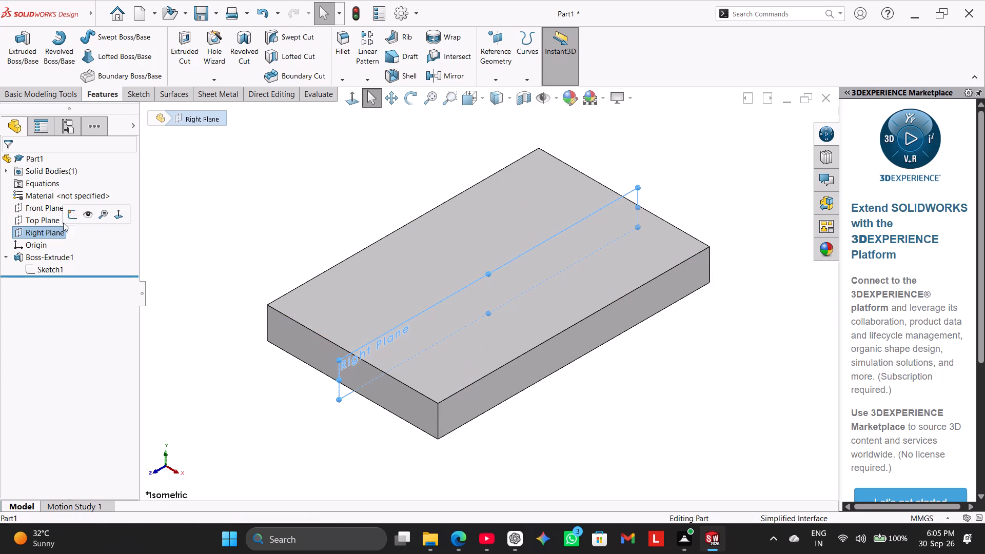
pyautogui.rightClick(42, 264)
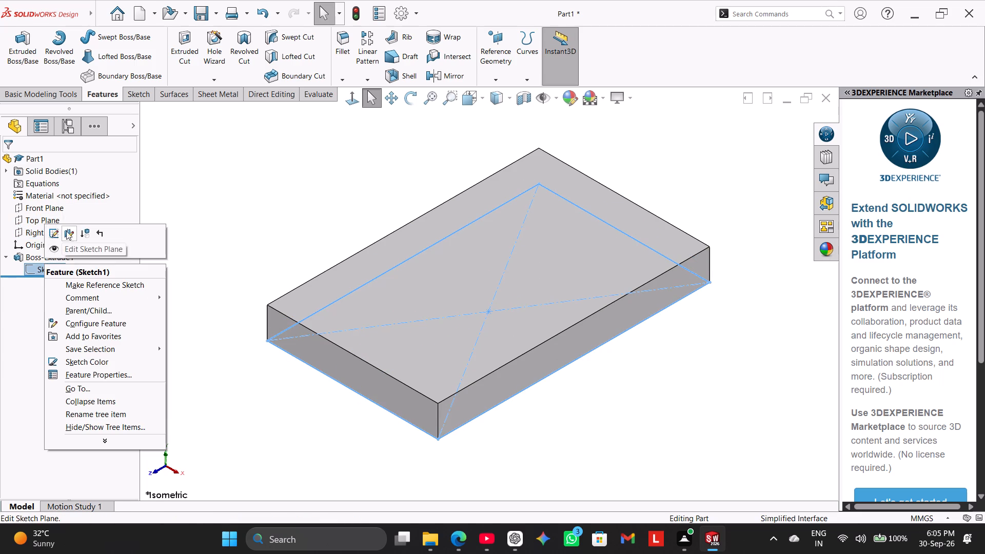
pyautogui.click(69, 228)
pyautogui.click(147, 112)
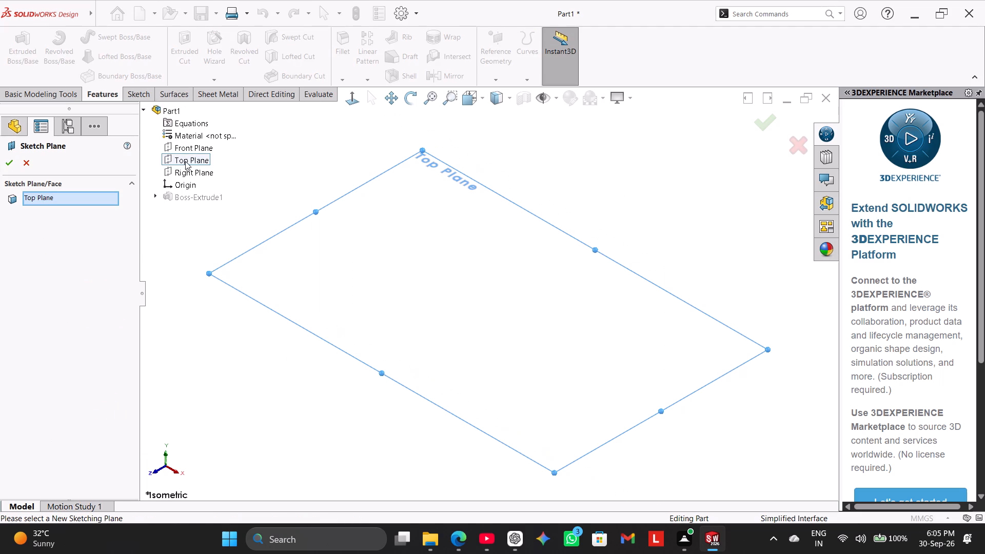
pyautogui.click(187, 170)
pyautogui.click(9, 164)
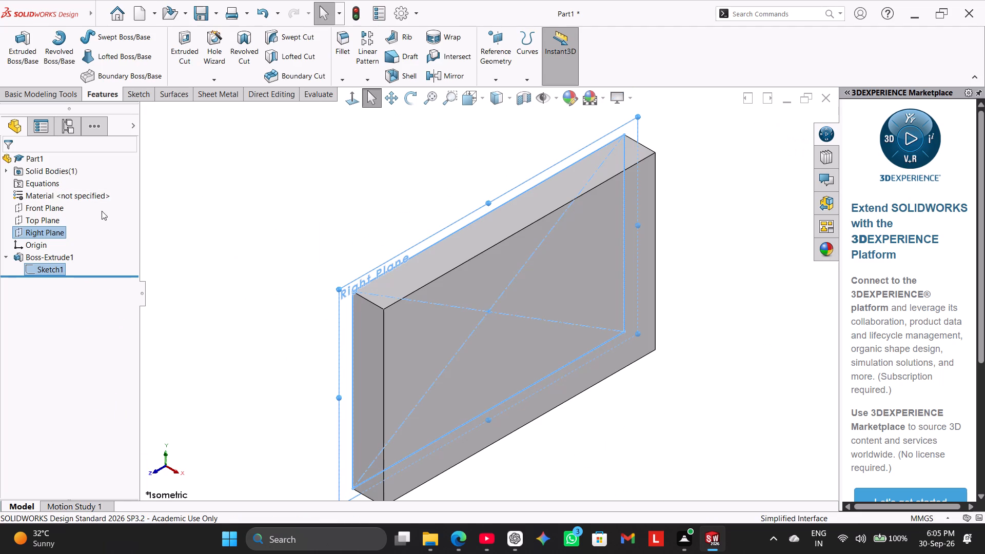
# Reassign the base sketch from the Right Plane to the Top Plane so the block lies flat.
pyautogui.moveTo(186, 279); pyautogui.dragTo(467, 135, button='right')
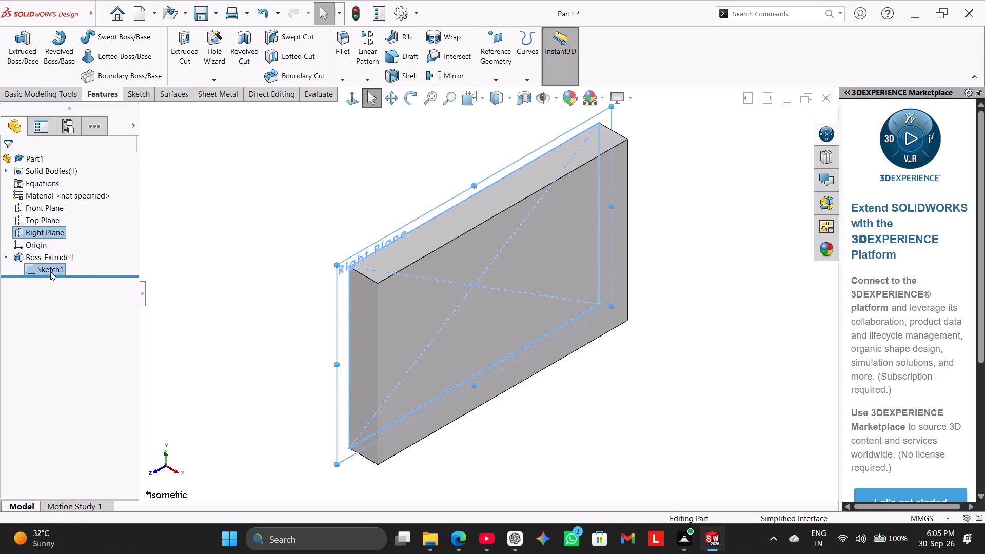
pyautogui.rightClick(50, 270)
pyautogui.click(188, 206)
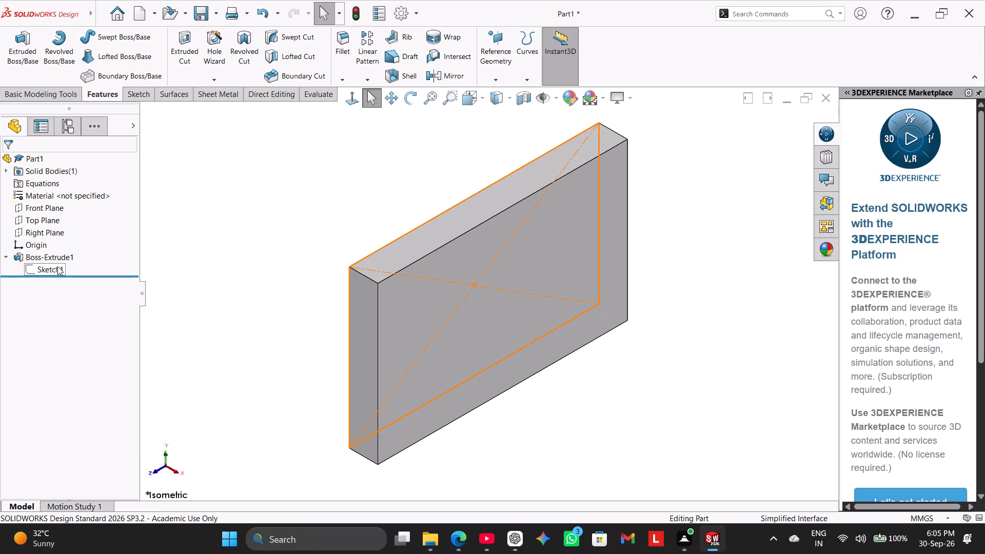
pyautogui.rightClick(57, 266)
pyautogui.click(86, 233)
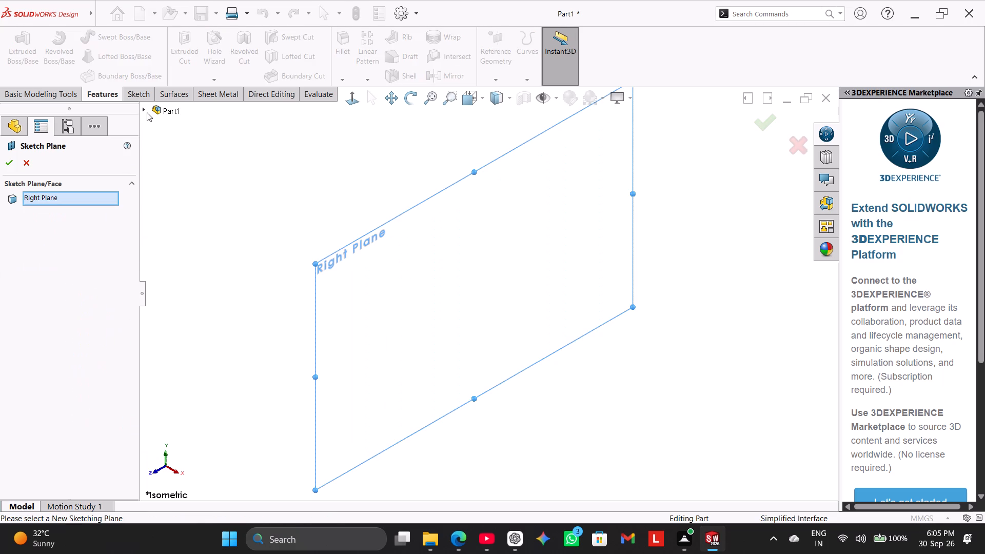
pyautogui.click(148, 109)
pyautogui.click(180, 159)
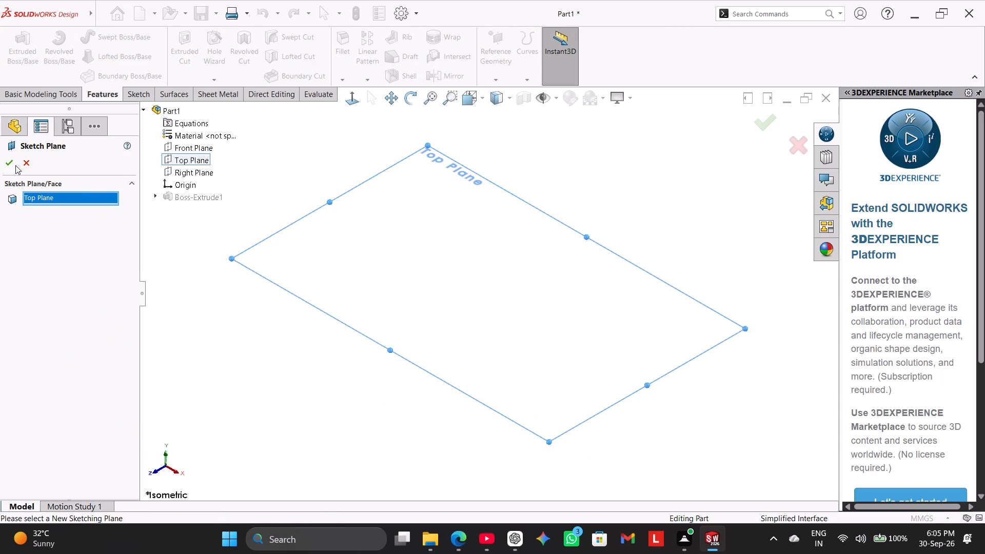
pyautogui.click(15, 164)
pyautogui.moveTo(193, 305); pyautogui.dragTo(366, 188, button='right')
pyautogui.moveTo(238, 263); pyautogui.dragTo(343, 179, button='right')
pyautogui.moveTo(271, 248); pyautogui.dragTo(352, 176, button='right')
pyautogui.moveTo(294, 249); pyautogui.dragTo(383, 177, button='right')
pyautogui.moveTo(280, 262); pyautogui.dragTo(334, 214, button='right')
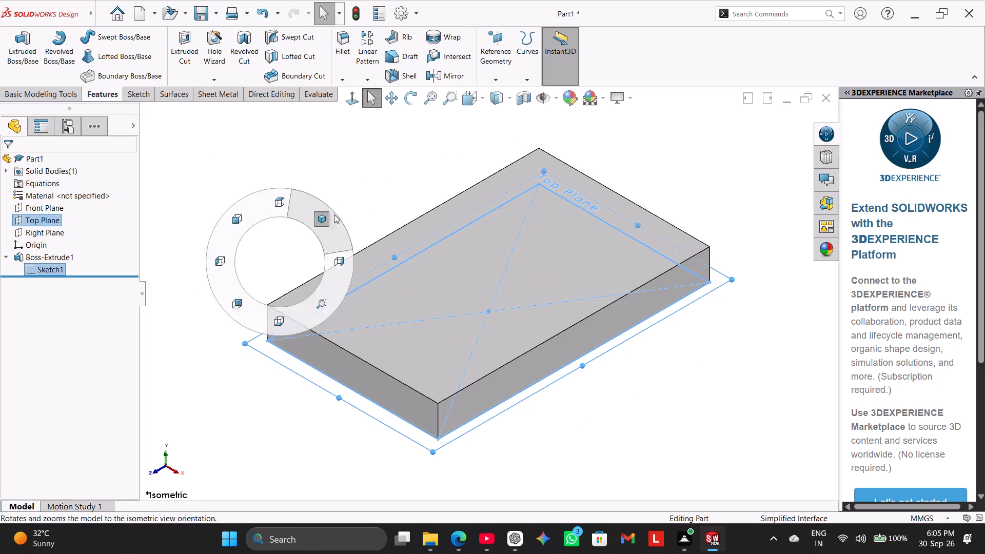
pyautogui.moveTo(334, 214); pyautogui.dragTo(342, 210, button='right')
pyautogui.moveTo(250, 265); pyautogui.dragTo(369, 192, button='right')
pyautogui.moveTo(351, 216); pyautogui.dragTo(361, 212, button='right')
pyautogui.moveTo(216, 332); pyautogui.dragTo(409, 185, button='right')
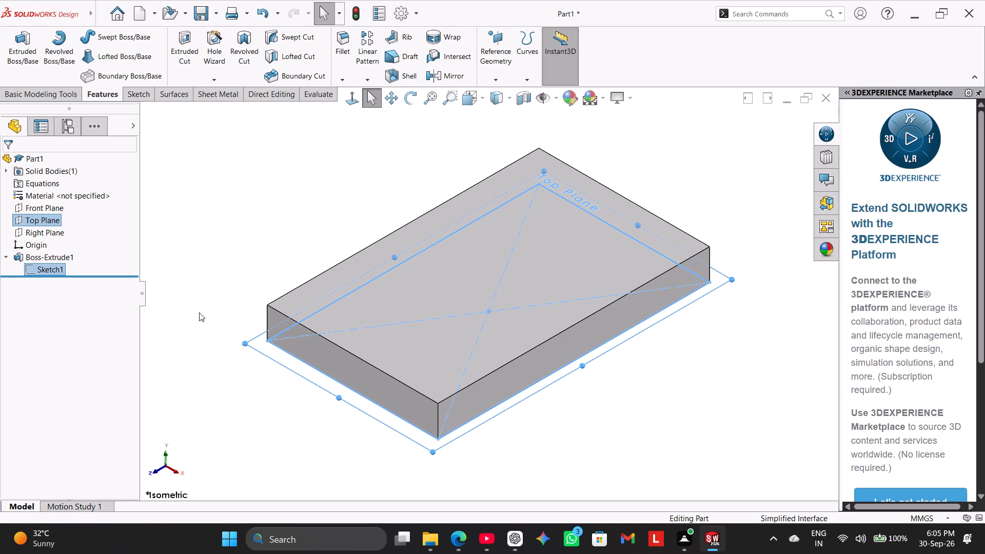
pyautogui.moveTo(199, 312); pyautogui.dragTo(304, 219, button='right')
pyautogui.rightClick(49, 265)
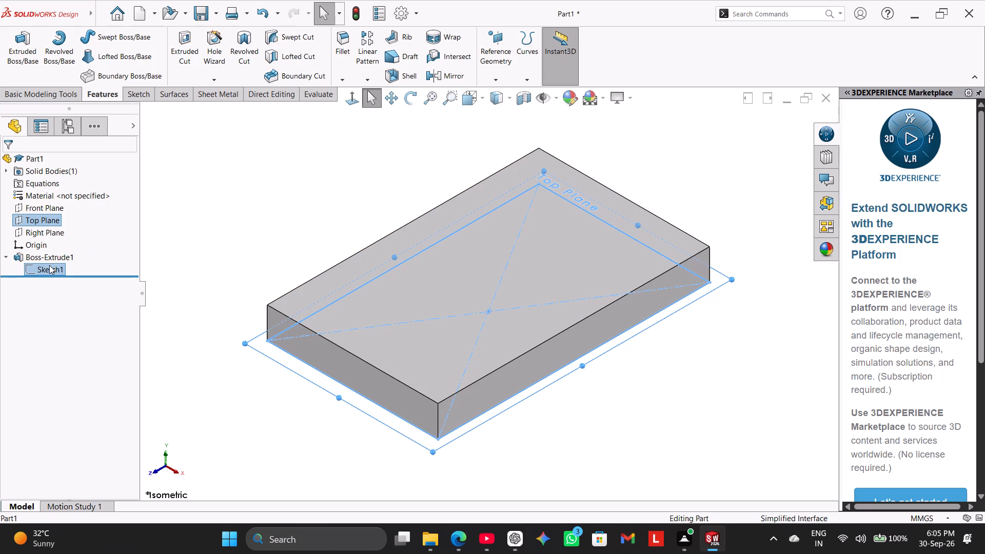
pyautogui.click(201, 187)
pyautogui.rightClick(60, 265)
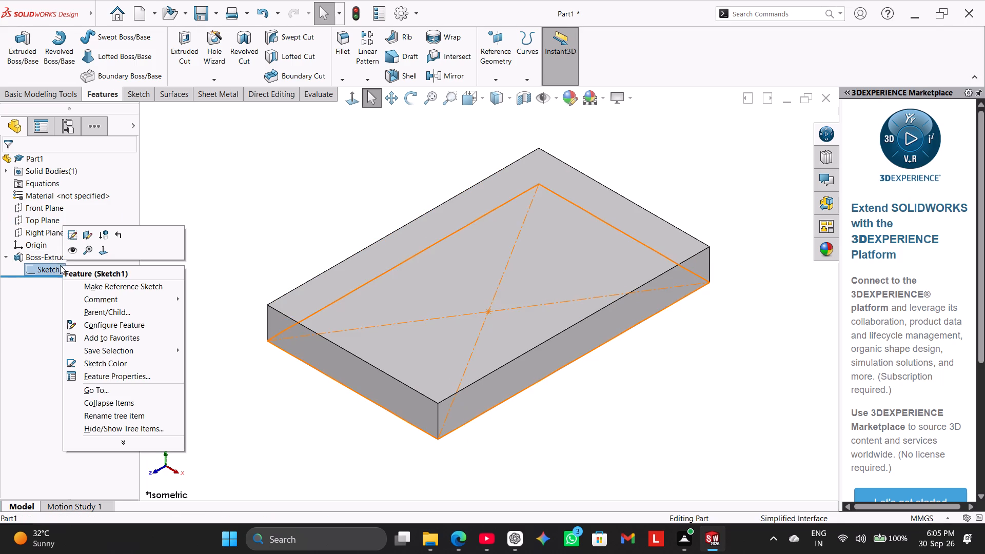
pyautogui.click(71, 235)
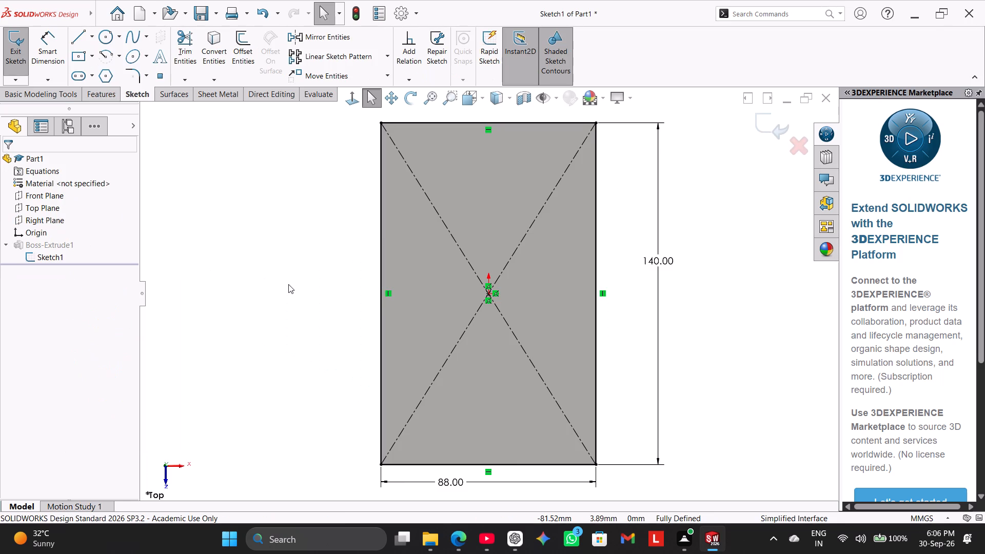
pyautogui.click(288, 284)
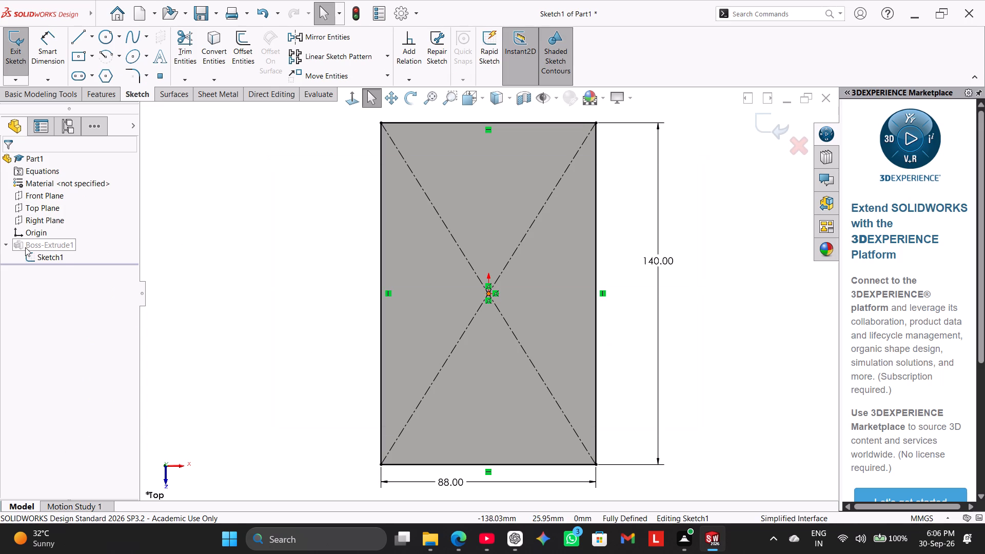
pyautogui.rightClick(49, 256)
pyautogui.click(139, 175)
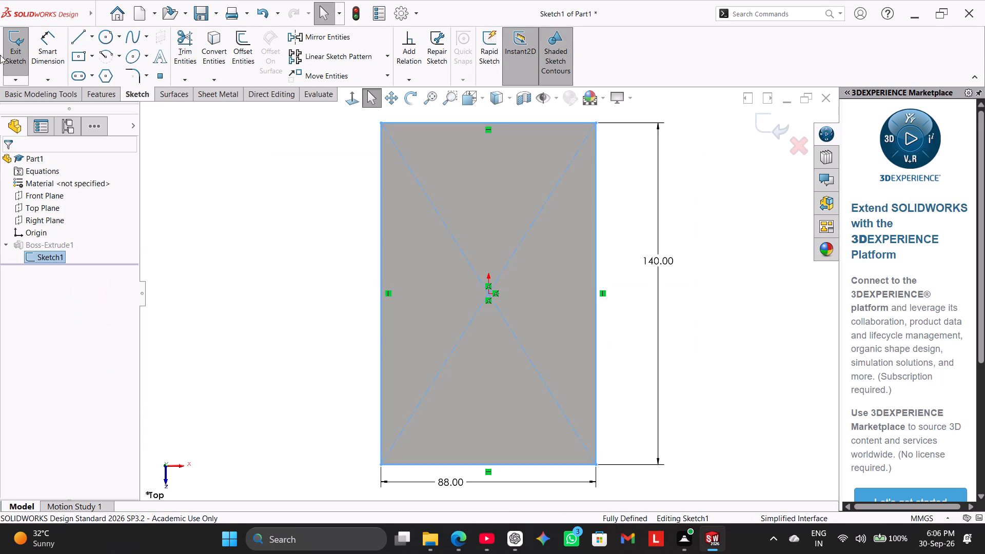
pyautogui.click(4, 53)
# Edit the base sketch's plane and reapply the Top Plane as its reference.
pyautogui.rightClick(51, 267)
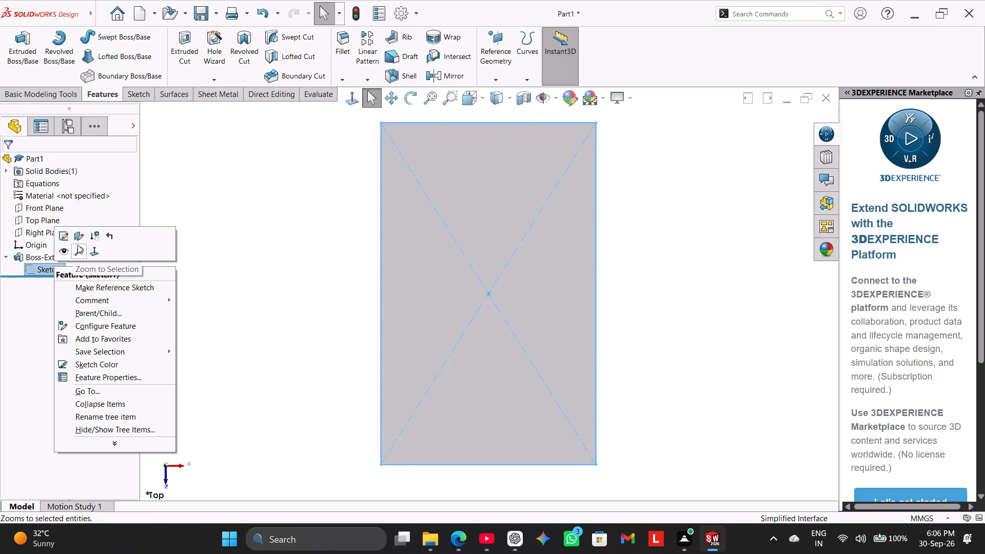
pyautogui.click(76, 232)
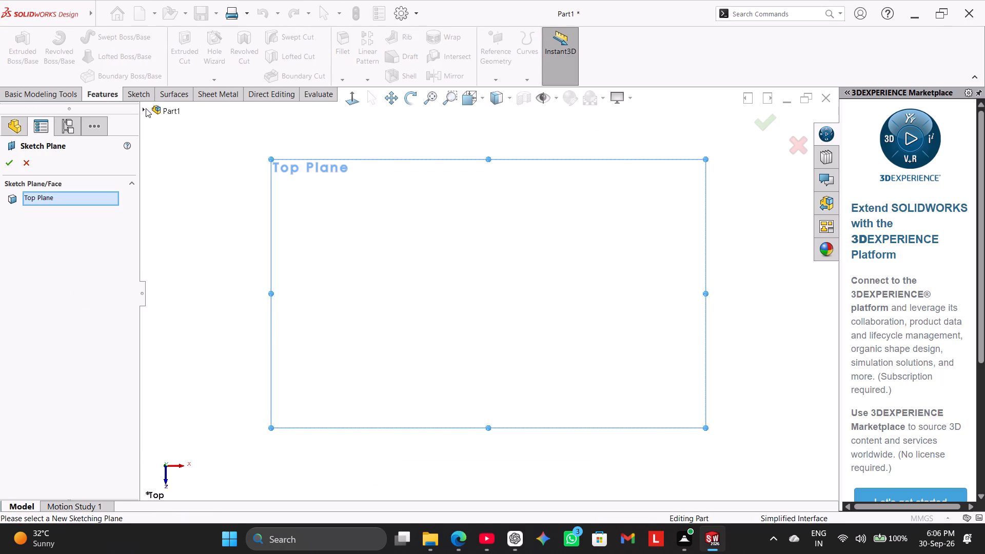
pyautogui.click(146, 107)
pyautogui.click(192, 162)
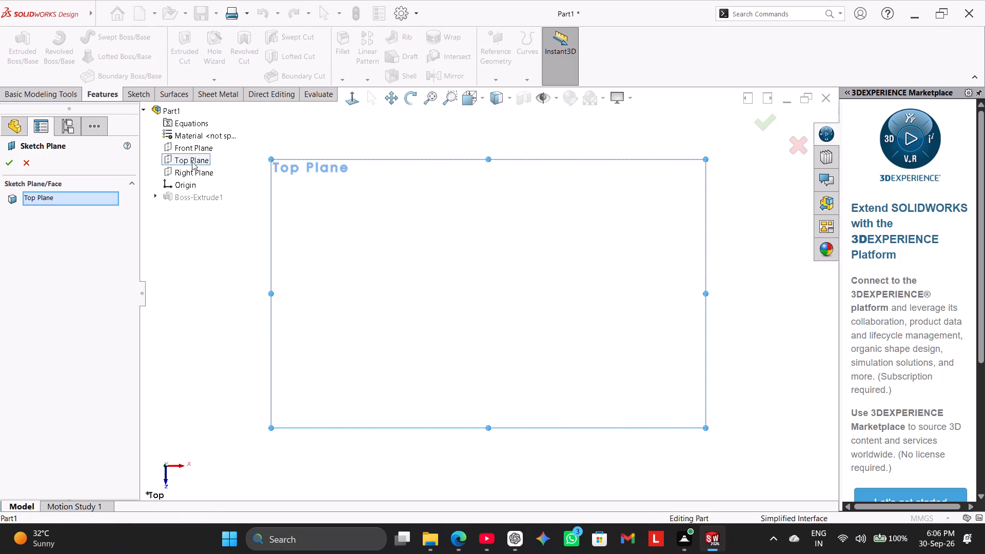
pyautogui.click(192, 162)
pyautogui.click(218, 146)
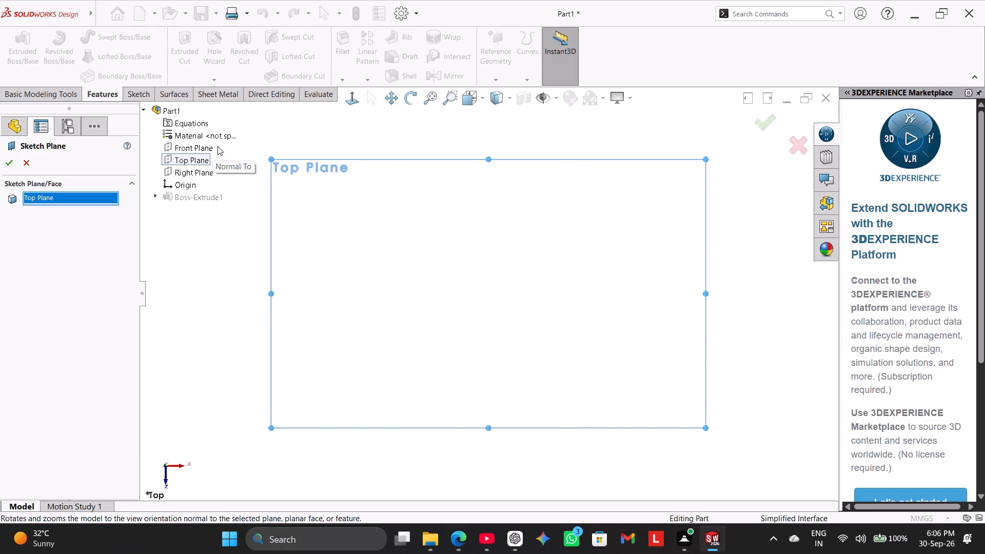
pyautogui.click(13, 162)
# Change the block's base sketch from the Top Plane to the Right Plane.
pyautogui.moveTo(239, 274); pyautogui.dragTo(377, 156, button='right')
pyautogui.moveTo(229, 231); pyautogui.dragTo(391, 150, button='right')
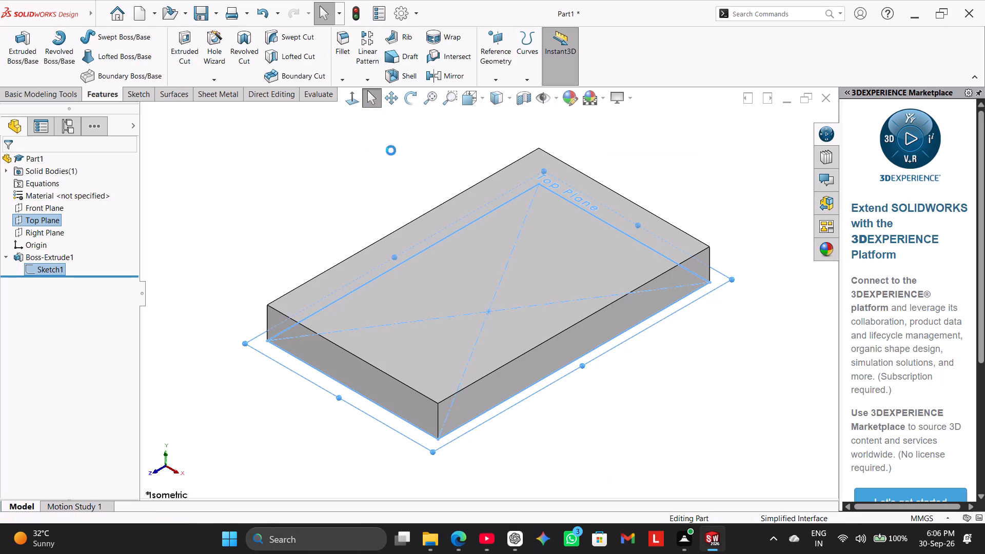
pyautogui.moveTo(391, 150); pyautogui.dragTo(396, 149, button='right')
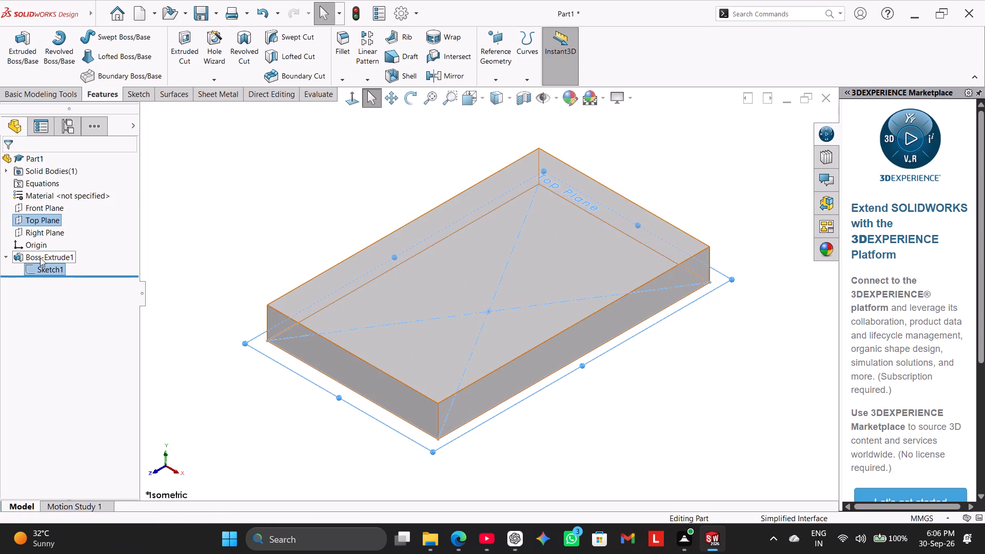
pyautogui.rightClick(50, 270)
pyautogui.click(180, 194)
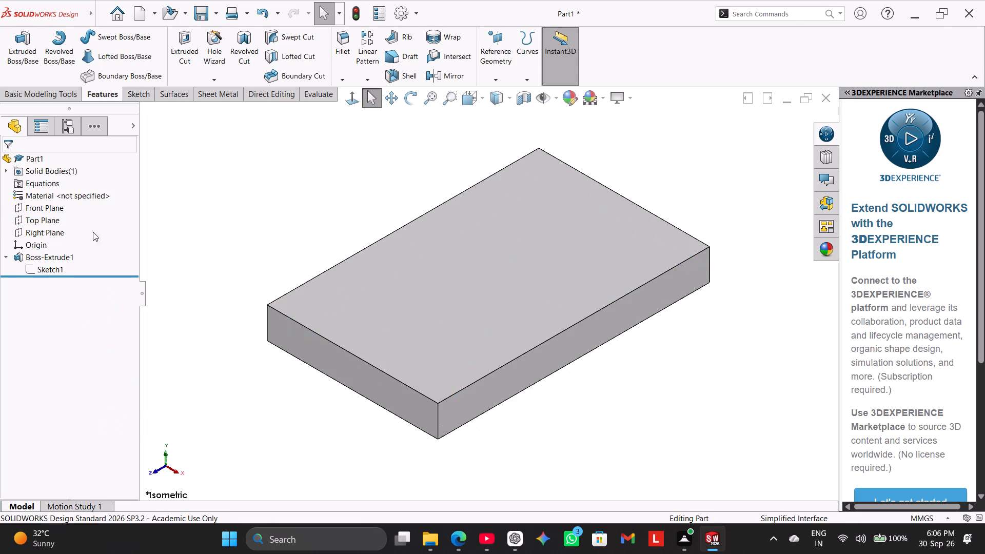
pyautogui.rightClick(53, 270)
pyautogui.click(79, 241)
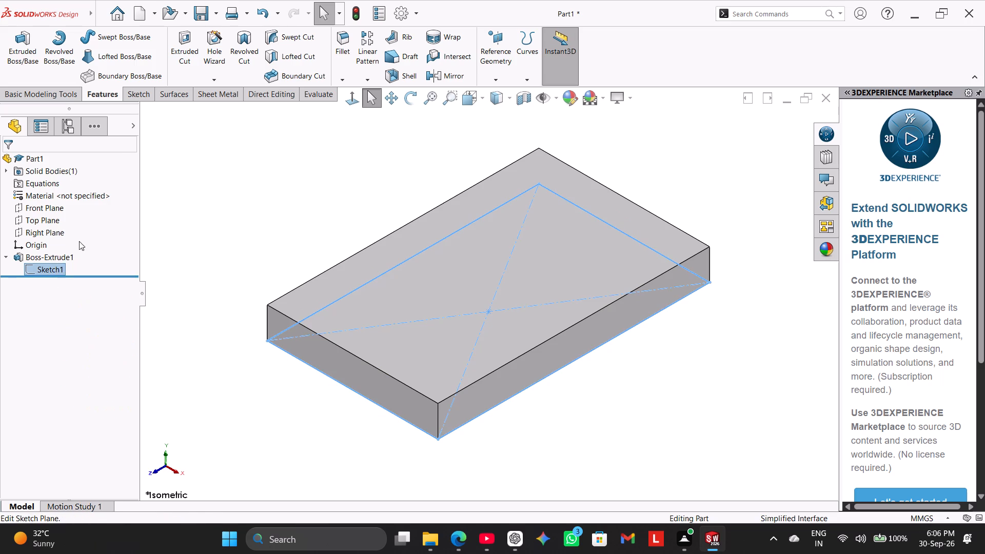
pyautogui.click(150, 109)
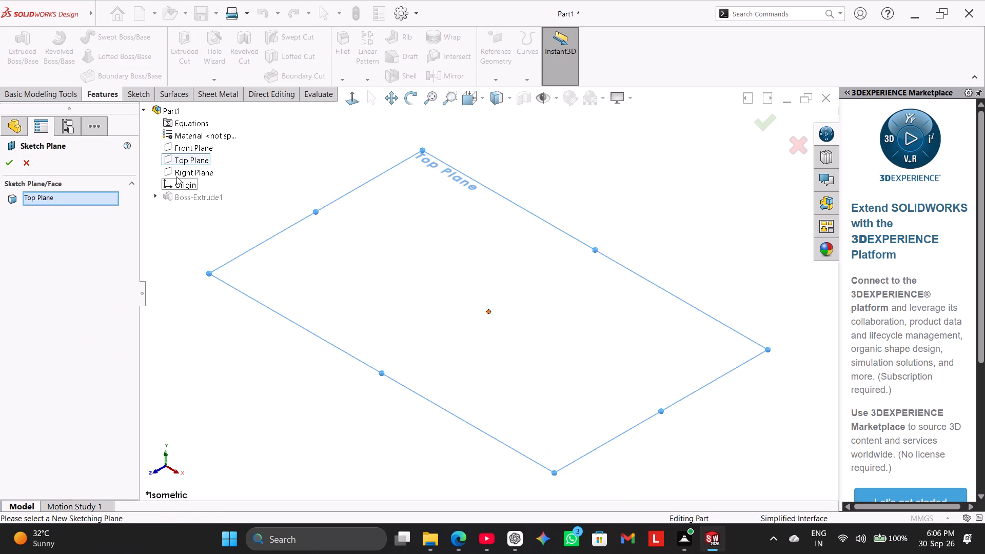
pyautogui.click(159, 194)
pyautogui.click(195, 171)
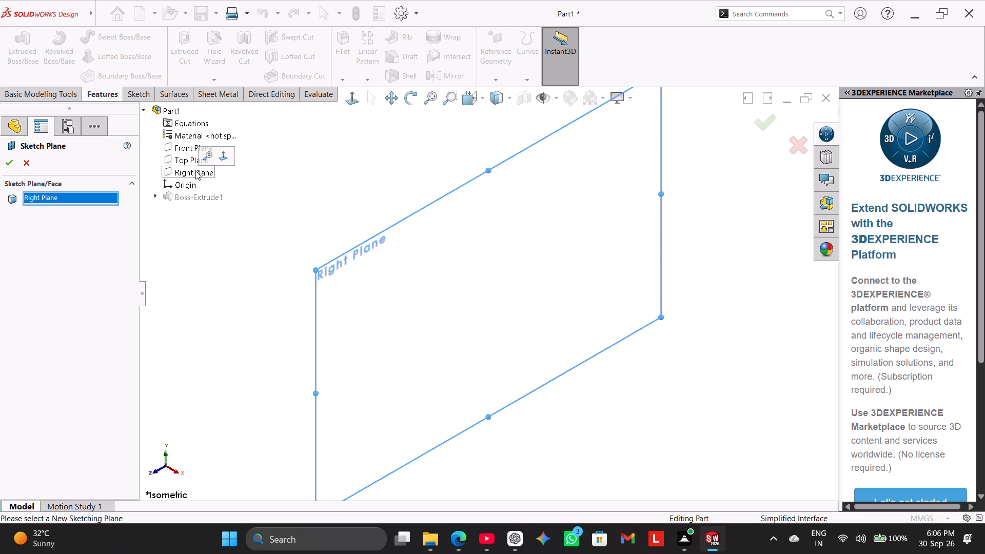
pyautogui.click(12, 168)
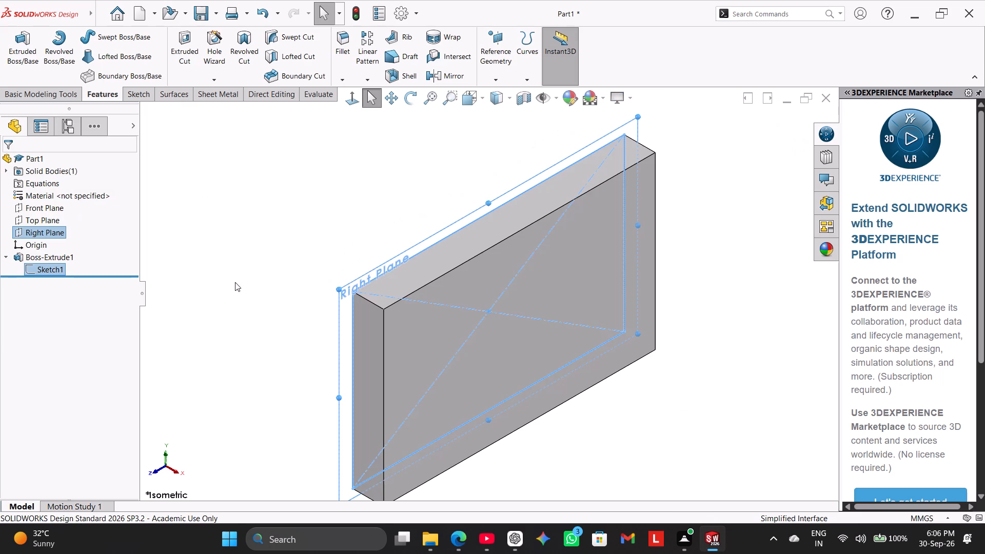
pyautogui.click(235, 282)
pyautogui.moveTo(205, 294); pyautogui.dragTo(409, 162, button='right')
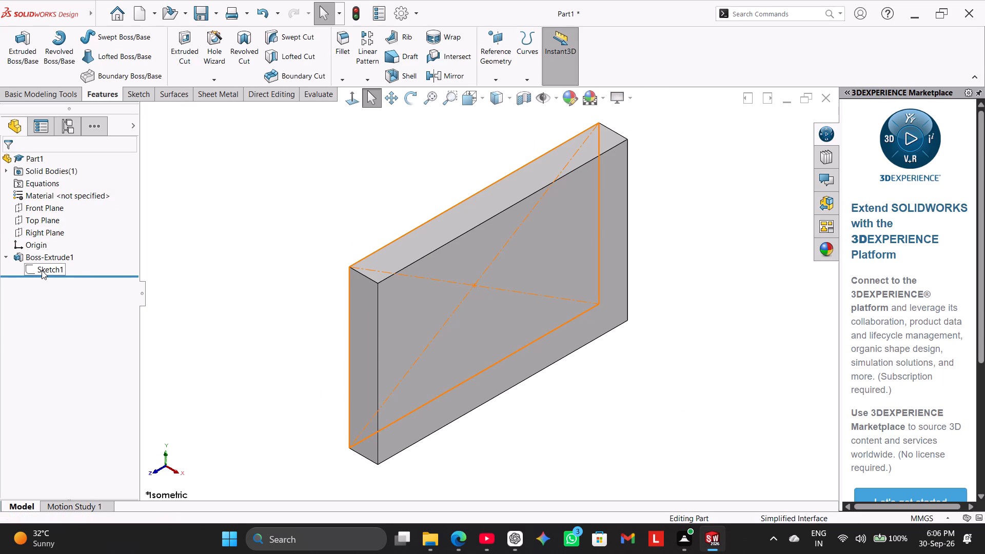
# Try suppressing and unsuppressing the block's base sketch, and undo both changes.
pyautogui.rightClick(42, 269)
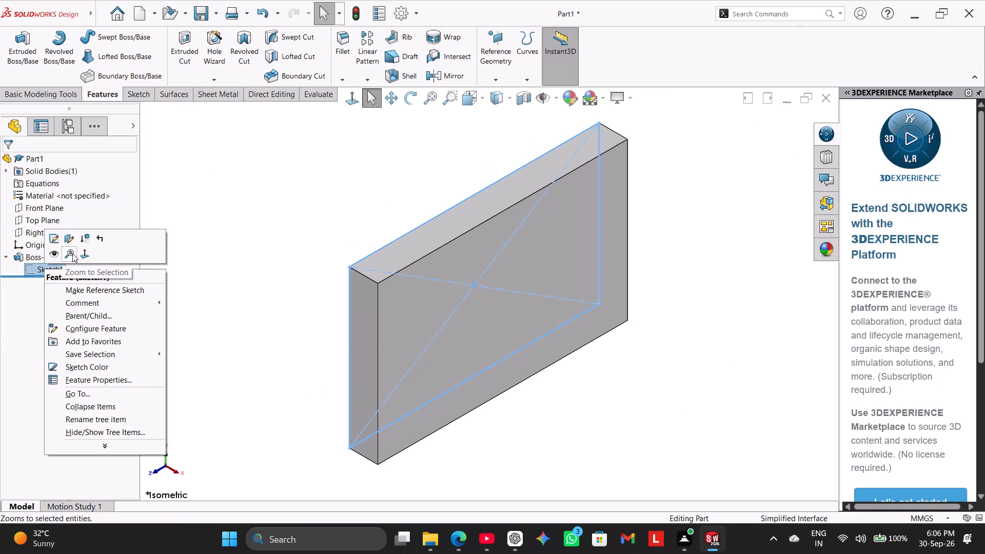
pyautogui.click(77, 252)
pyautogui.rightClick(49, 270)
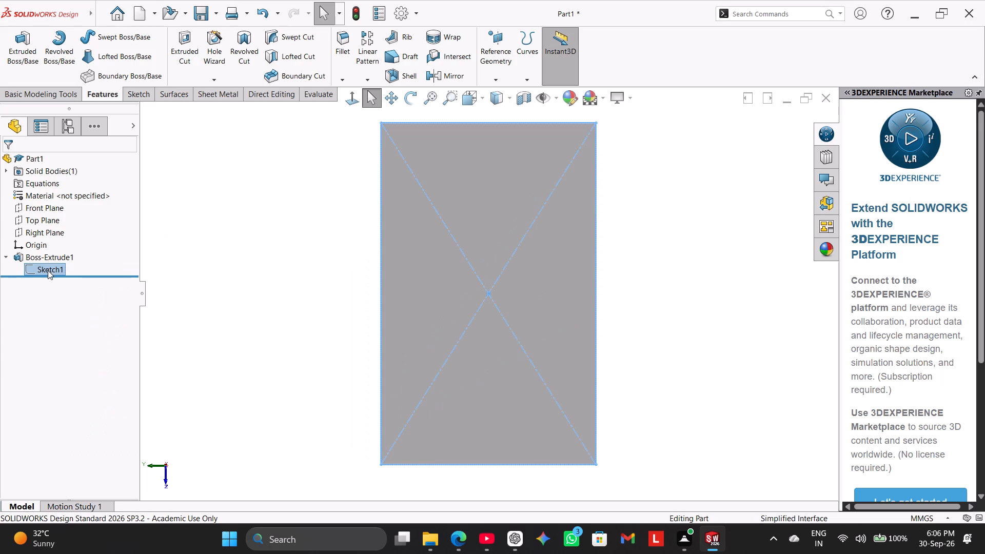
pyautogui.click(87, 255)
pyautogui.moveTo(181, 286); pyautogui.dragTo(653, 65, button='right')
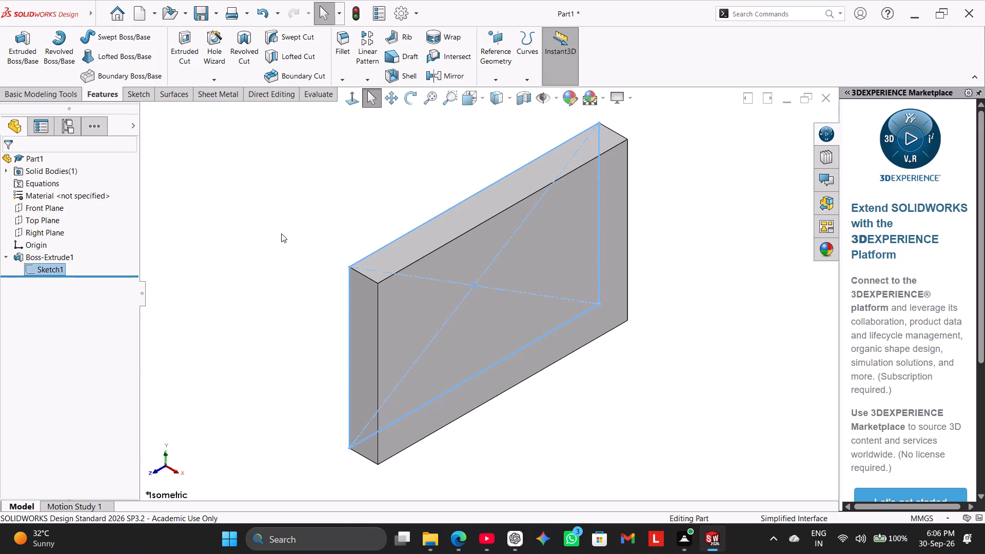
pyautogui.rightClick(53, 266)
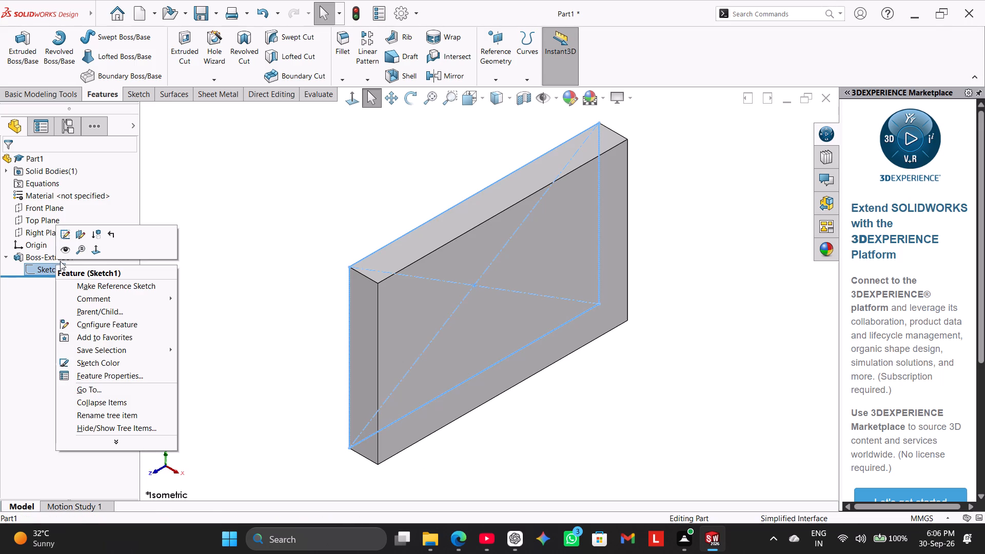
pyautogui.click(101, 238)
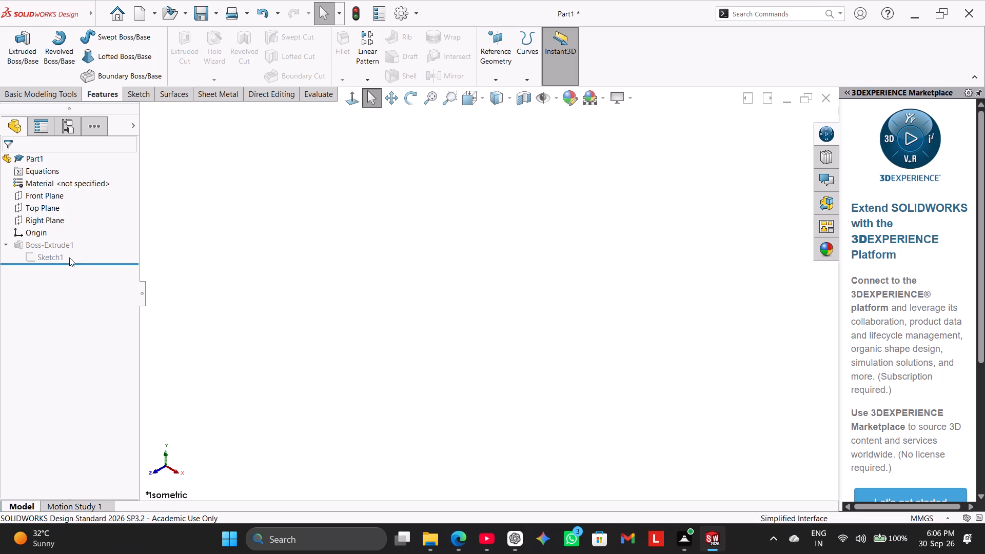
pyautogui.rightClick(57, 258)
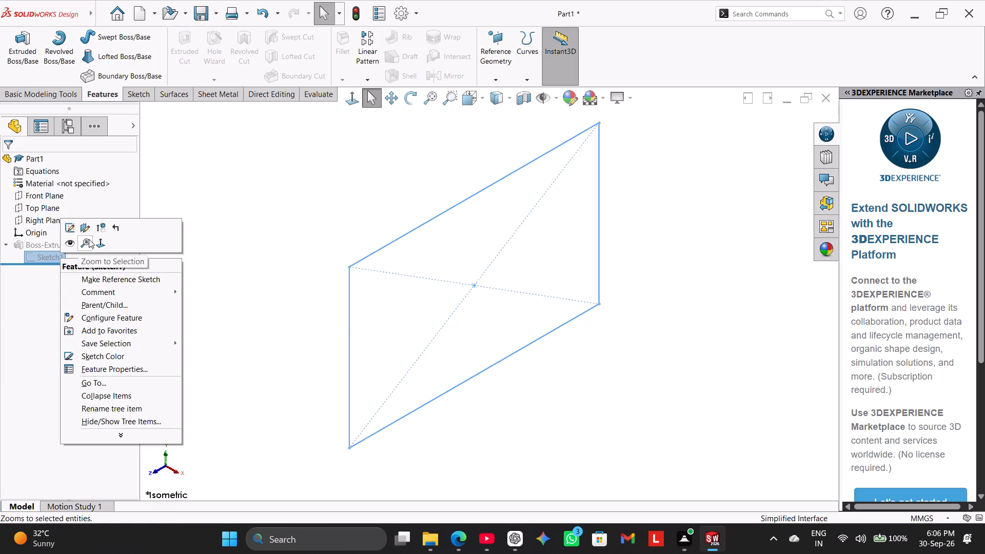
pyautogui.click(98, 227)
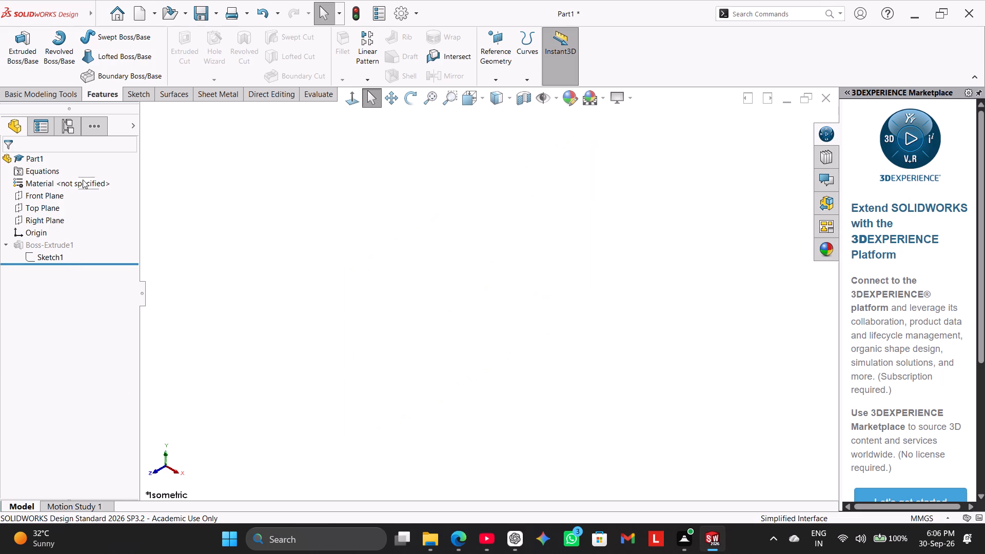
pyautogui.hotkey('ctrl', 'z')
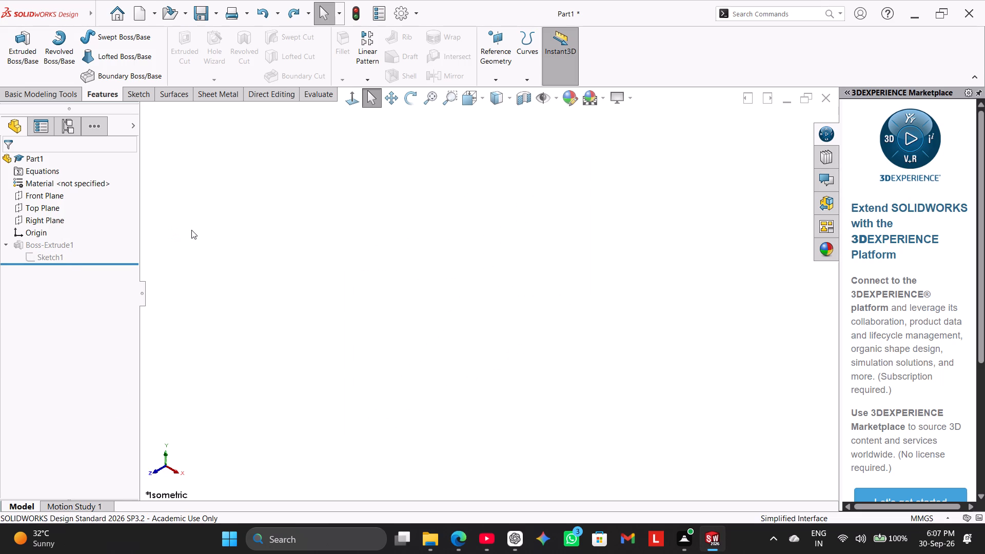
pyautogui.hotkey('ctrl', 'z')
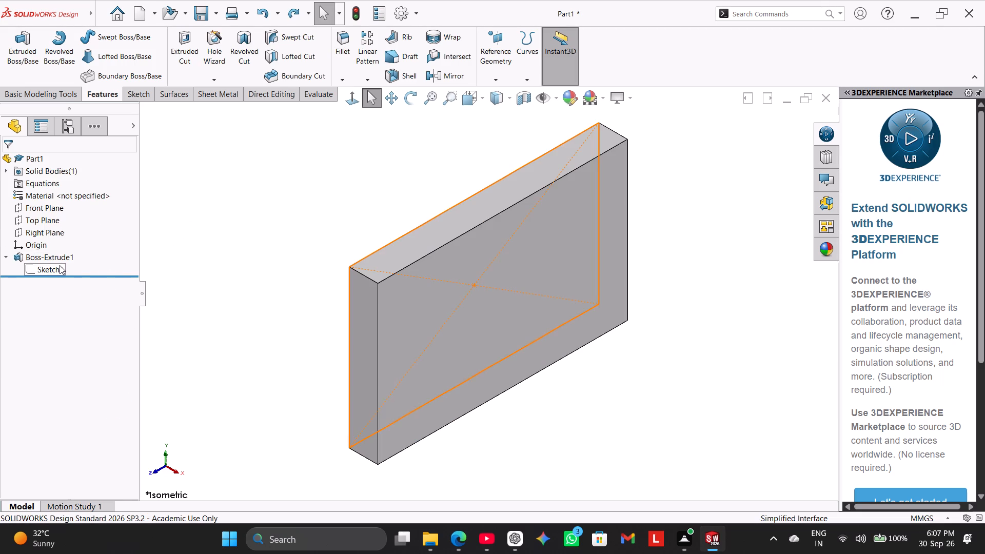
# Reassign the block's base sketch from the Right Plane to the Top Plane.
pyautogui.rightClick(60, 265)
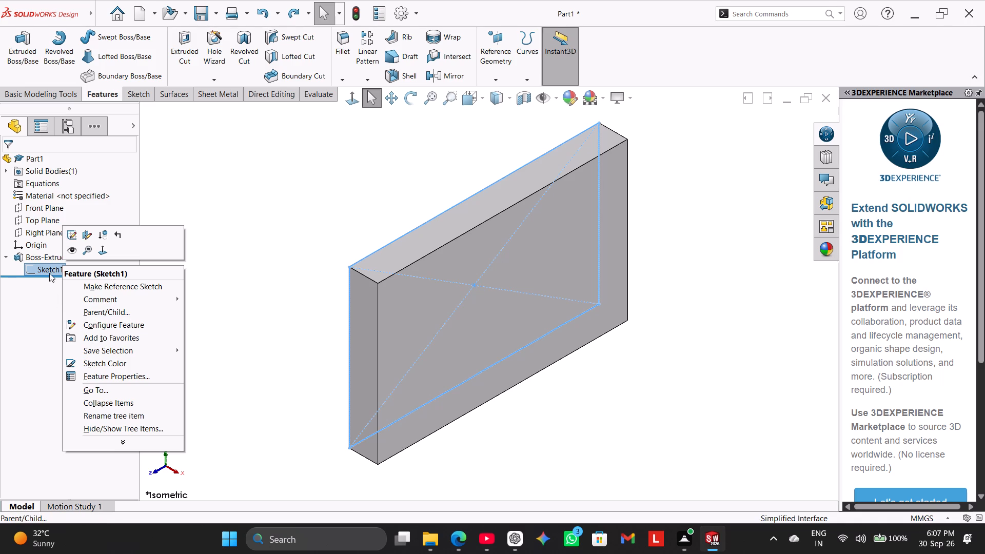
pyautogui.click(85, 238)
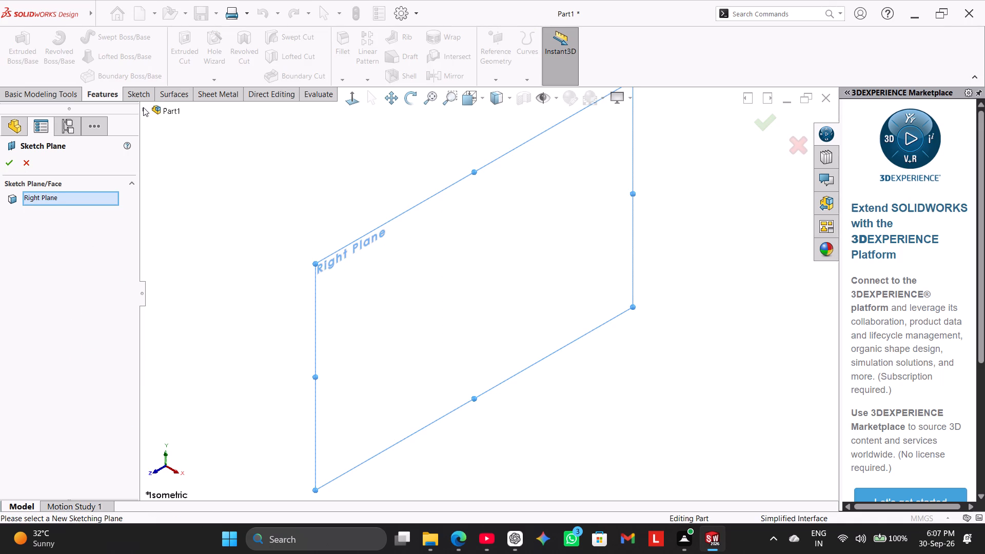
pyautogui.click(143, 107)
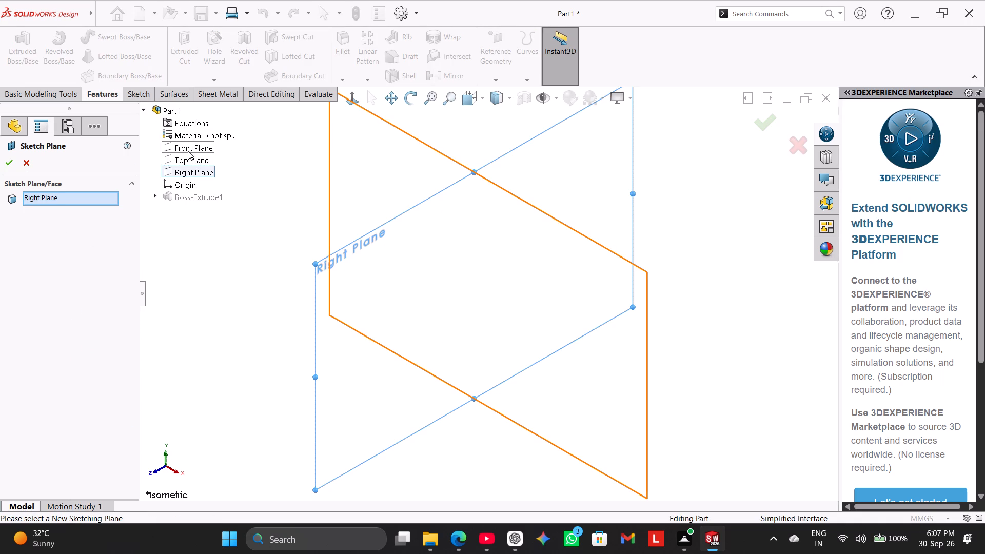
pyautogui.click(188, 151)
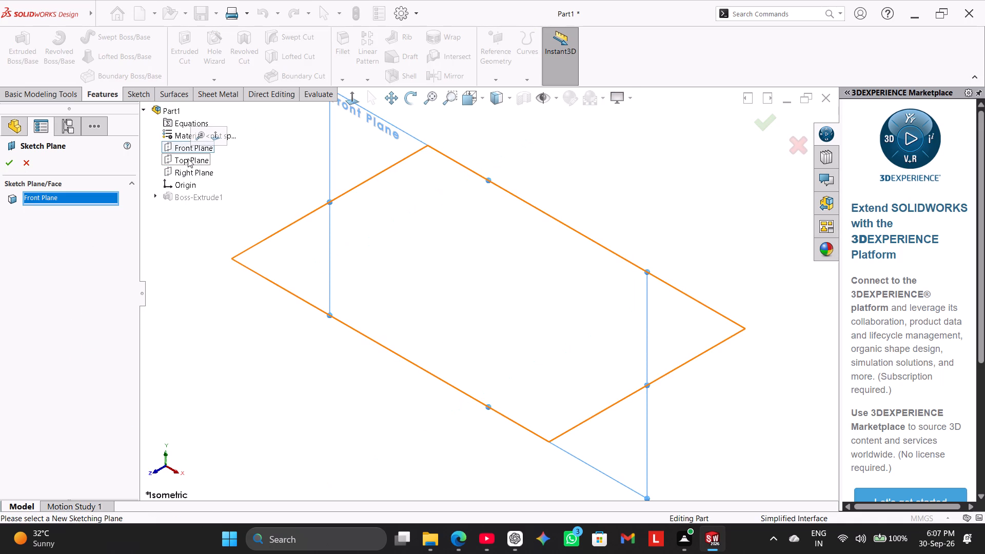
pyautogui.click(188, 159)
pyautogui.click(188, 159)
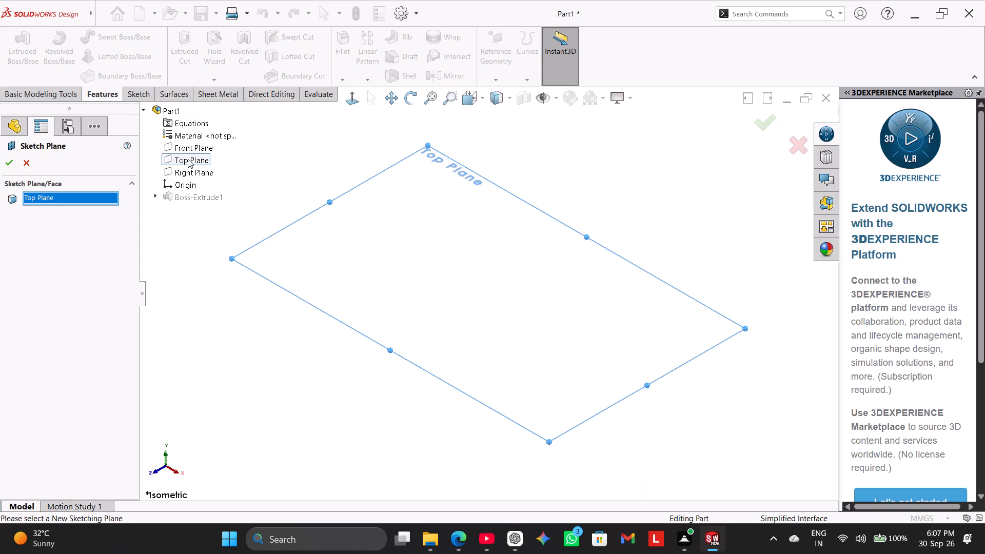
pyautogui.click(188, 159)
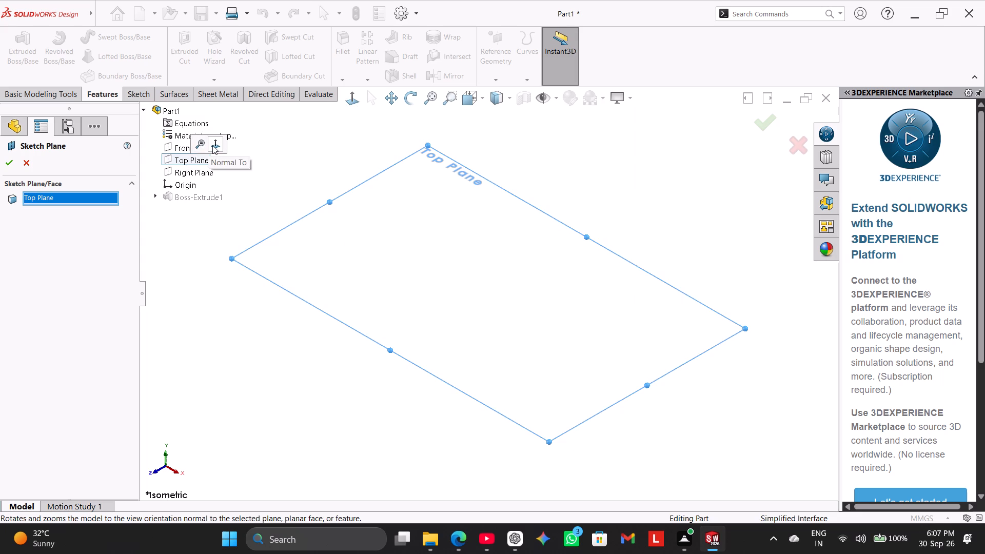
pyautogui.click(193, 171)
pyautogui.click(181, 162)
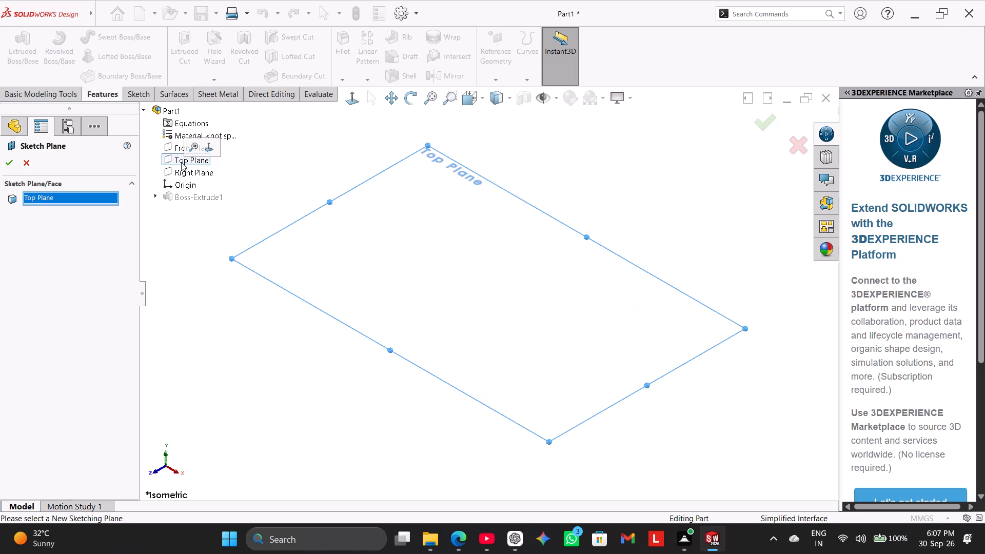
pyautogui.click(181, 162)
pyautogui.click(181, 162)
pyautogui.doubleClick(11, 193)
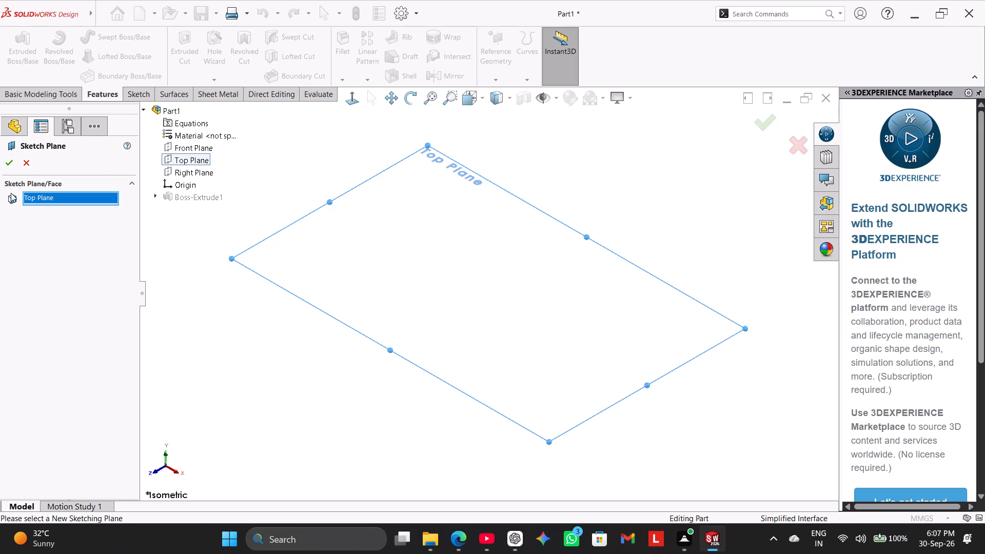
pyautogui.click(15, 200)
pyautogui.click(7, 157)
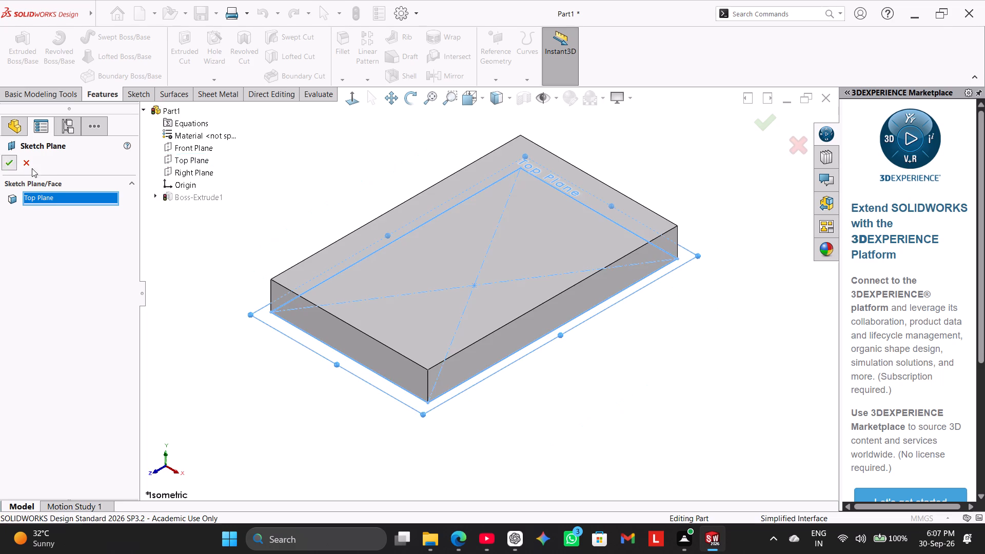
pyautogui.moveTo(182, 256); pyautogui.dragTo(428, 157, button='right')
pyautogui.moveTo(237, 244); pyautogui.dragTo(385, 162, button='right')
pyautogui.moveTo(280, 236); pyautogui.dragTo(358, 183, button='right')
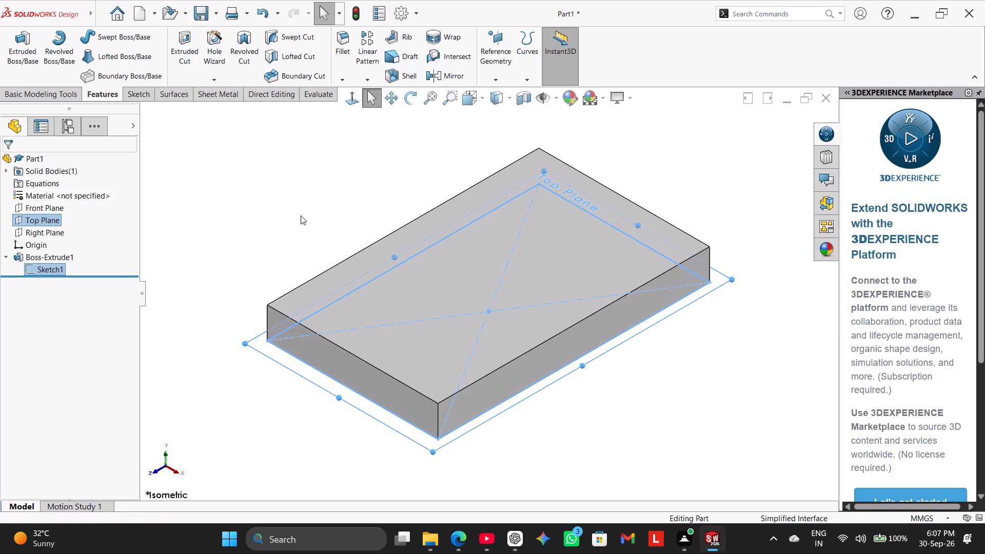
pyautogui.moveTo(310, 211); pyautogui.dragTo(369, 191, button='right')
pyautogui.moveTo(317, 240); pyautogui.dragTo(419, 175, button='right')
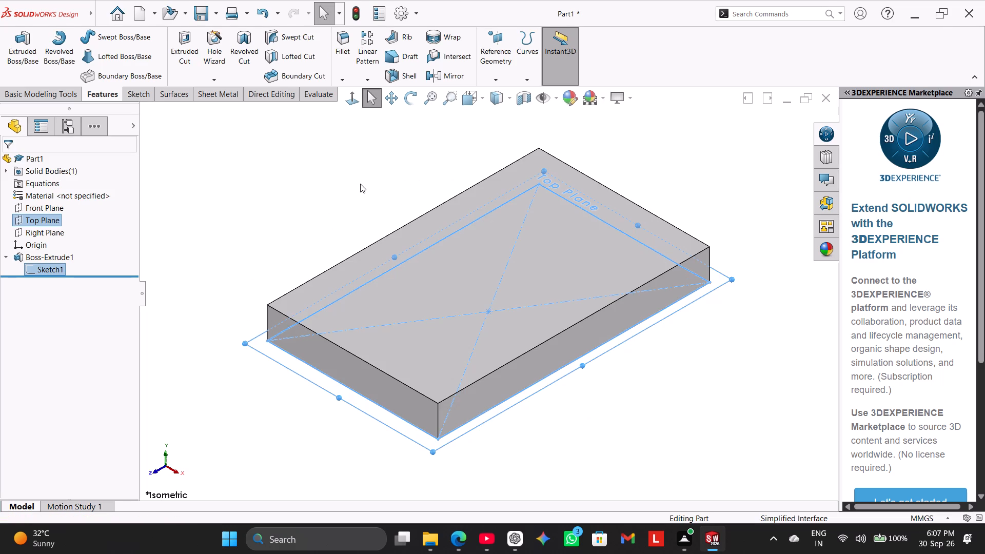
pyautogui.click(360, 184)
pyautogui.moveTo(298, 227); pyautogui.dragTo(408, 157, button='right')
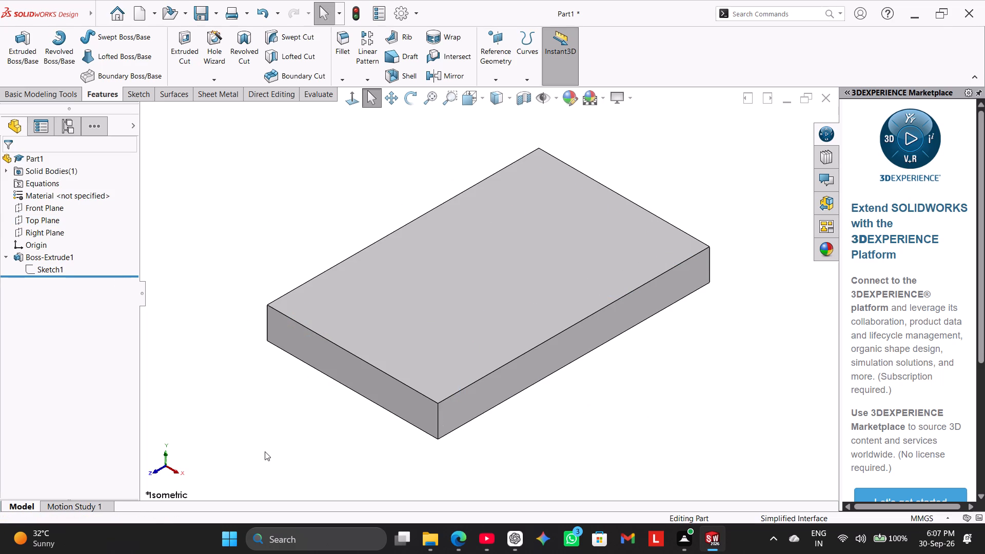
# View the block in the dimetric and trimetric orientations and return to the isometric view.
pyautogui.click(481, 103)
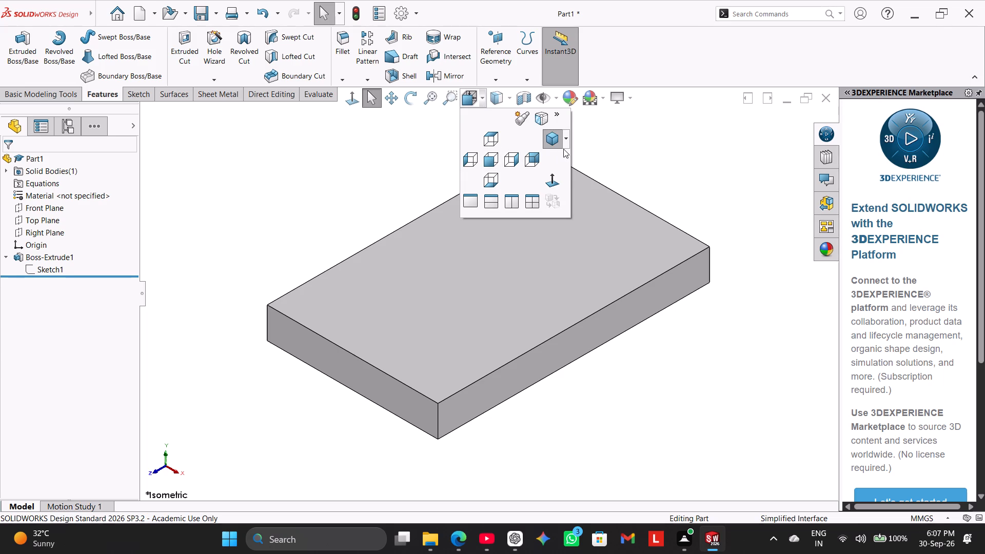
pyautogui.click(565, 144)
pyautogui.click(575, 171)
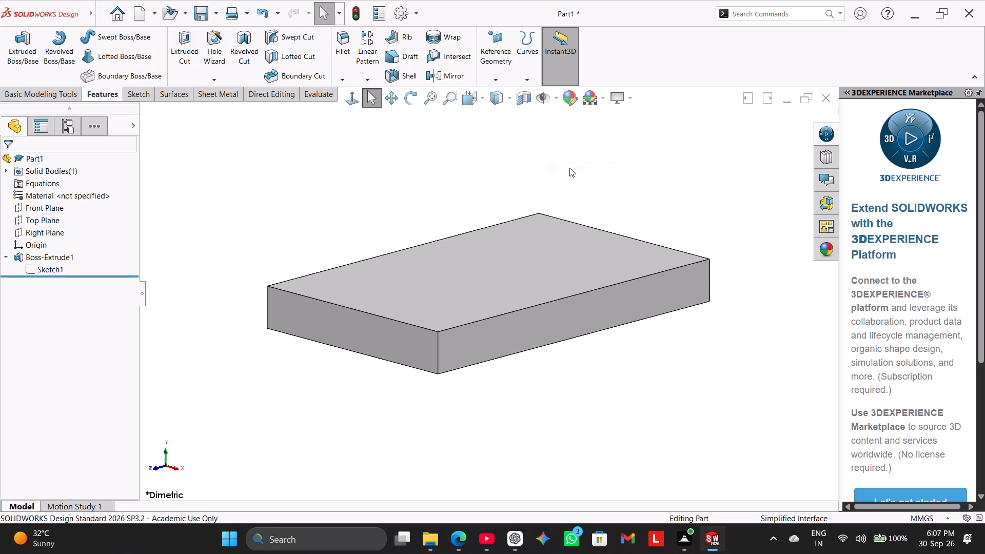
pyautogui.click(510, 97)
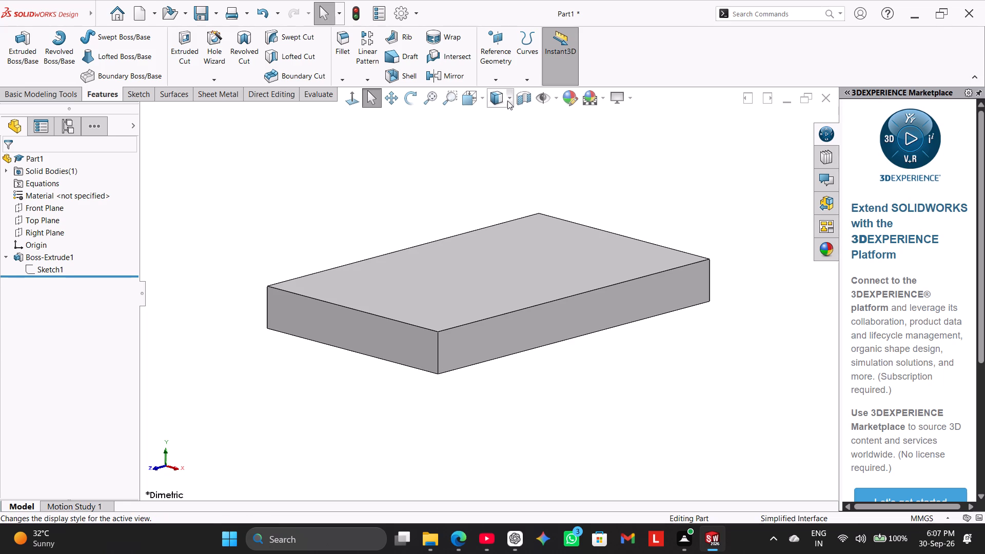
pyautogui.click(507, 101)
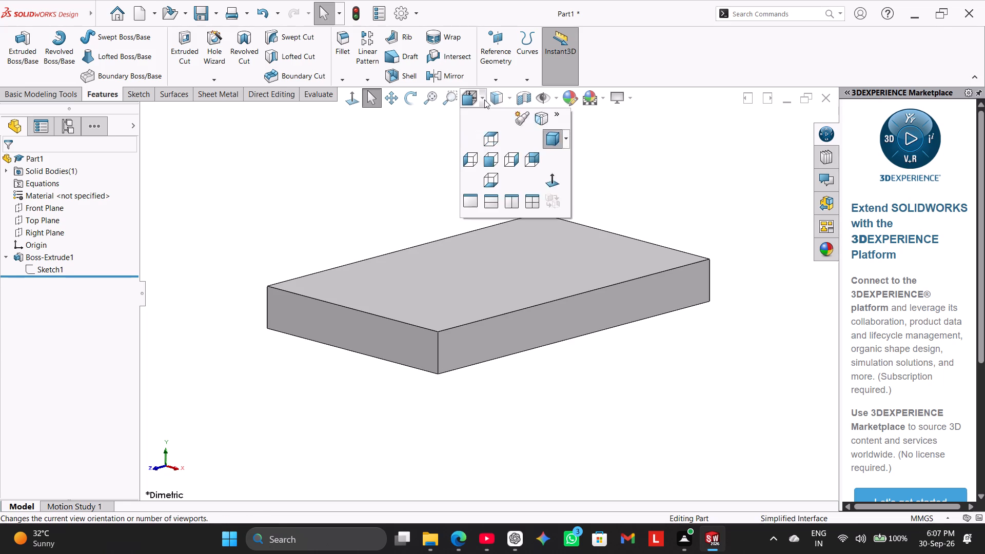
pyautogui.click(484, 98)
pyautogui.click(484, 98)
pyautogui.click(563, 144)
pyautogui.click(568, 176)
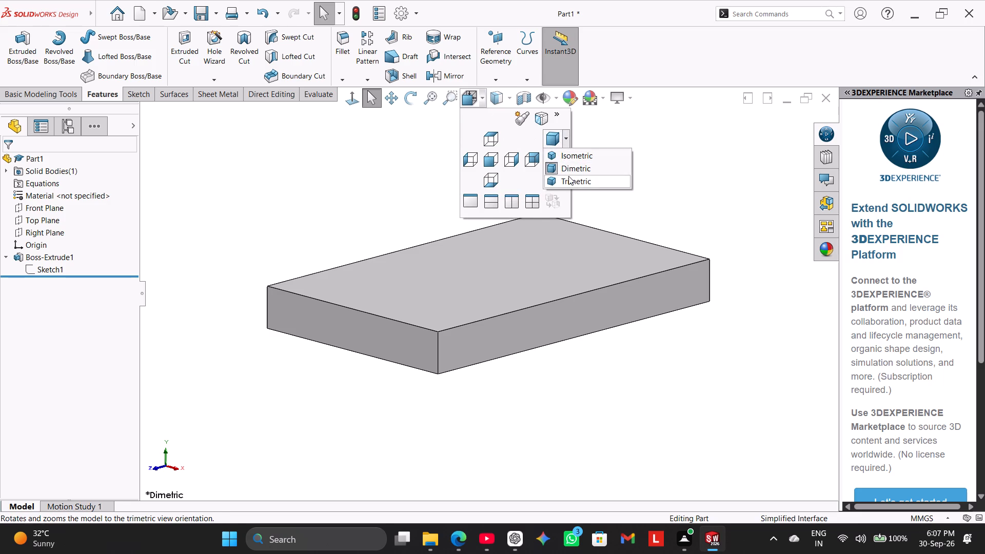
pyautogui.moveTo(331, 215); pyautogui.dragTo(472, 149, button='right')
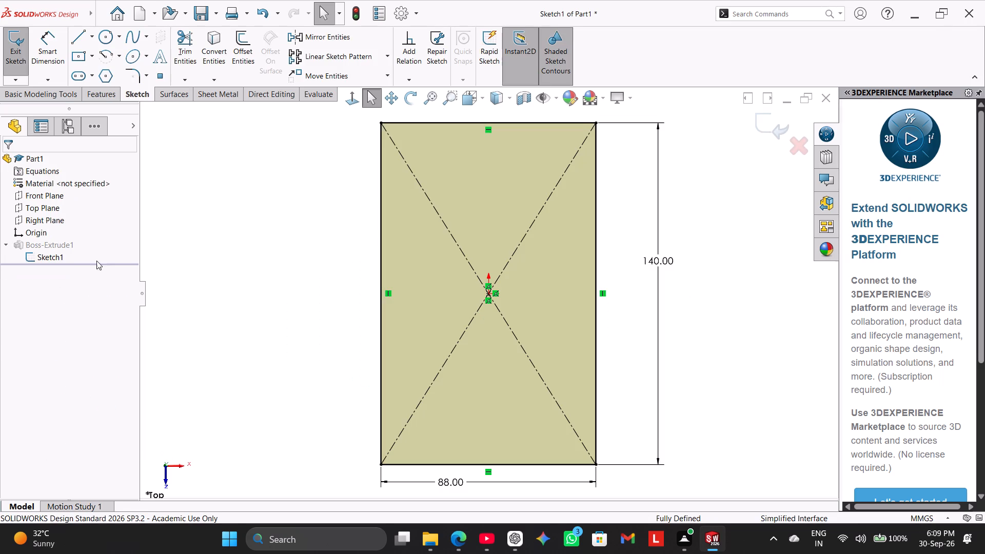
# Edit the block's base sketch, setting the rectangle's horizontal dimension to 140 mm and its vertical dimension to 88 mm, and exit the sketch.
pyautogui.doubleClick(465, 481)
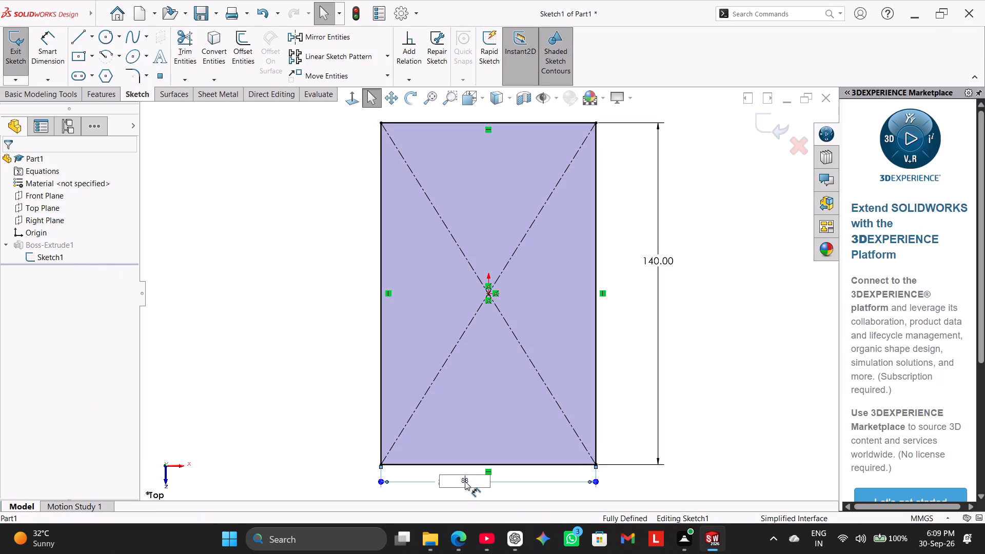
pyautogui.click(465, 481)
pyautogui.write('140')
pyautogui.press('Return')
pyautogui.doubleClick(733, 263)
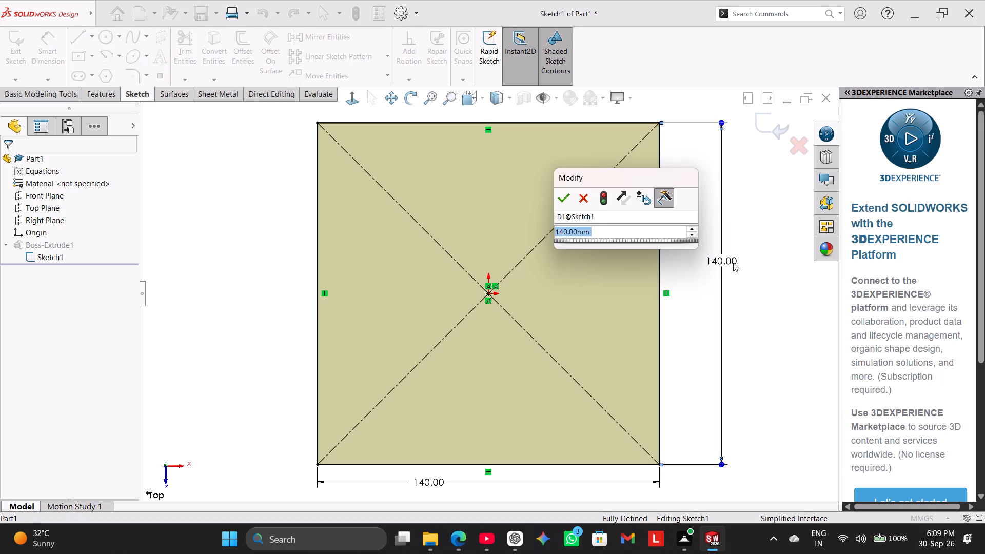
pyautogui.write('88')
pyautogui.press('Return')
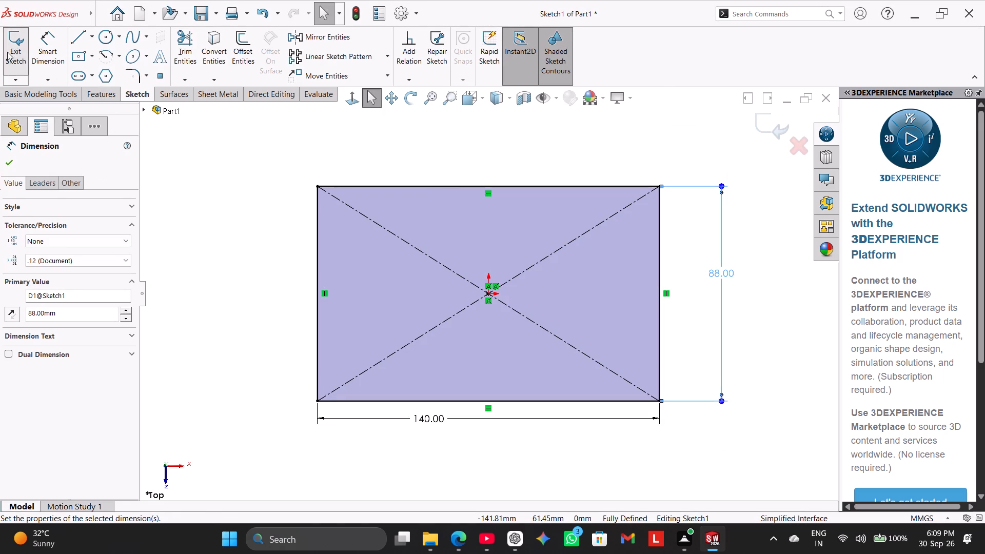
pyautogui.click(9, 51)
pyautogui.moveTo(251, 322); pyautogui.dragTo(378, 189, button='right')
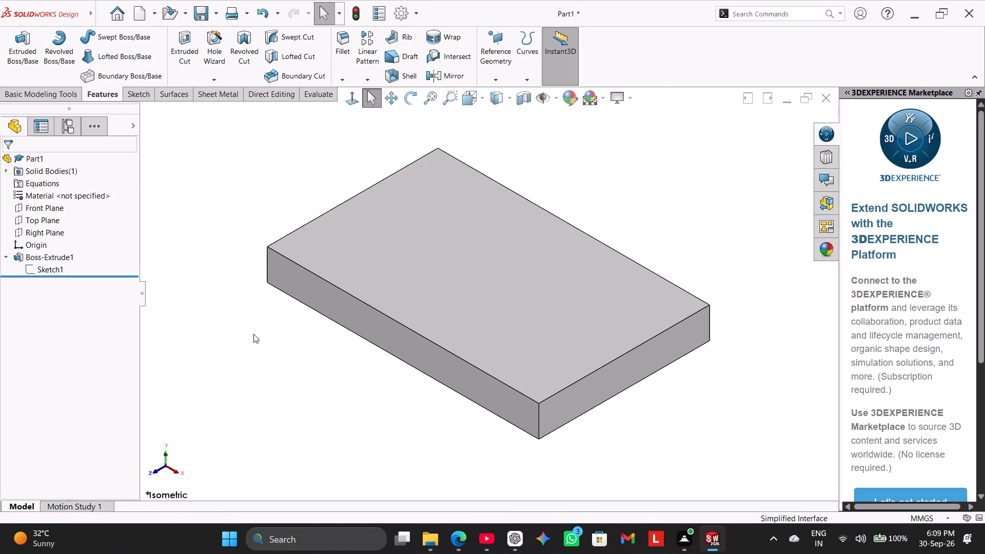
pyautogui.click(253, 334)
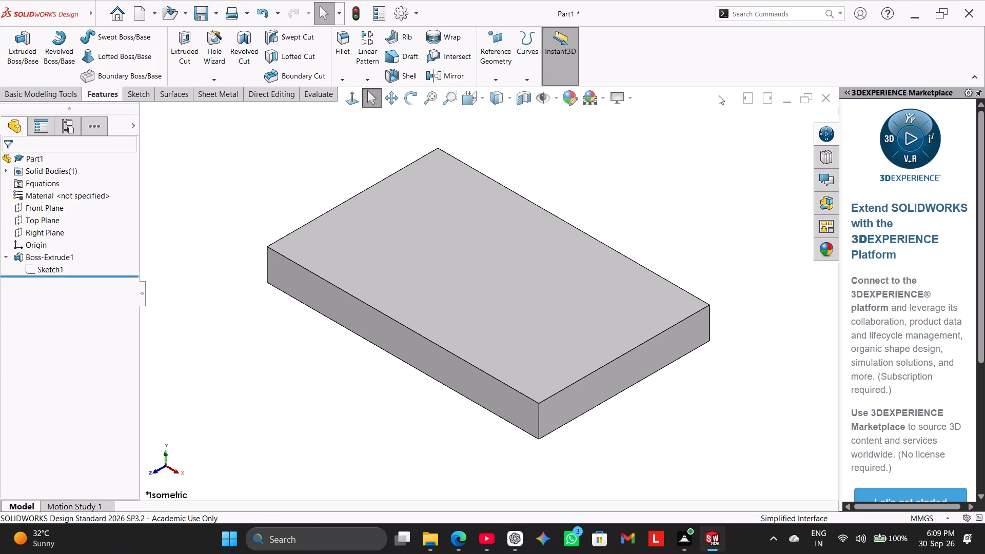
# Set up a symmetric fillet with a 15 mm radius and select one vertical corner edge of the block.
pyautogui.click(351, 35)
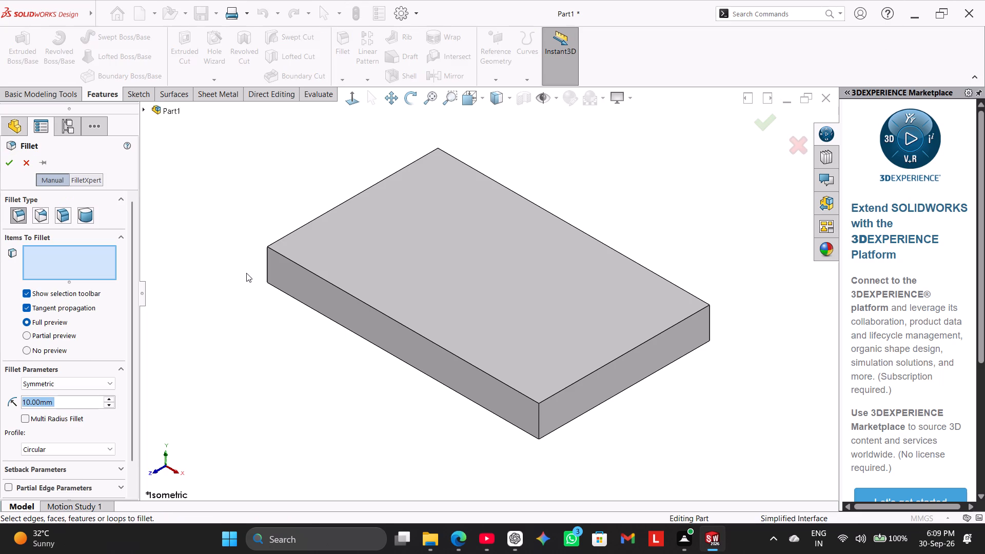
pyautogui.moveTo(246, 273); pyautogui.dragTo(293, 326, button='middle')
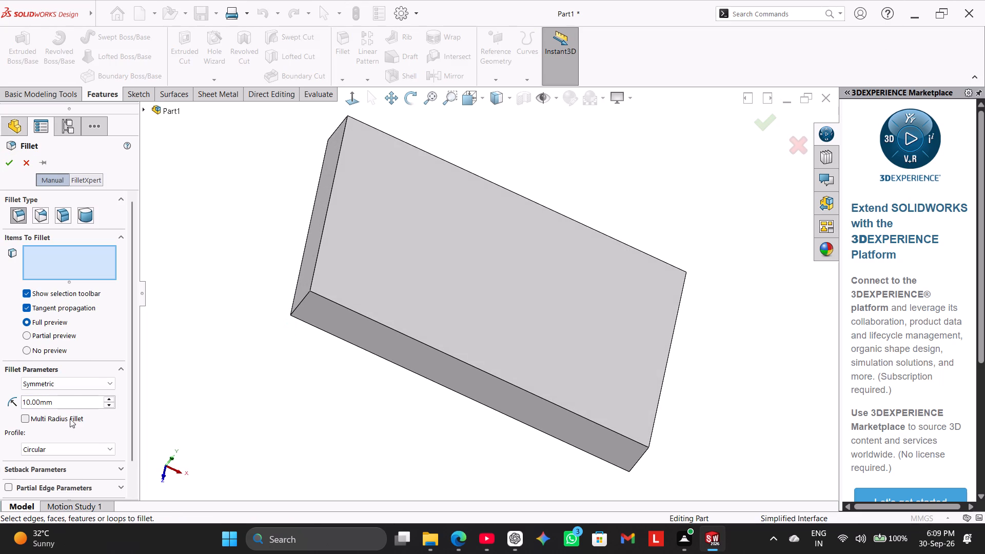
pyautogui.doubleClick(69, 396)
pyautogui.doubleClick(70, 402)
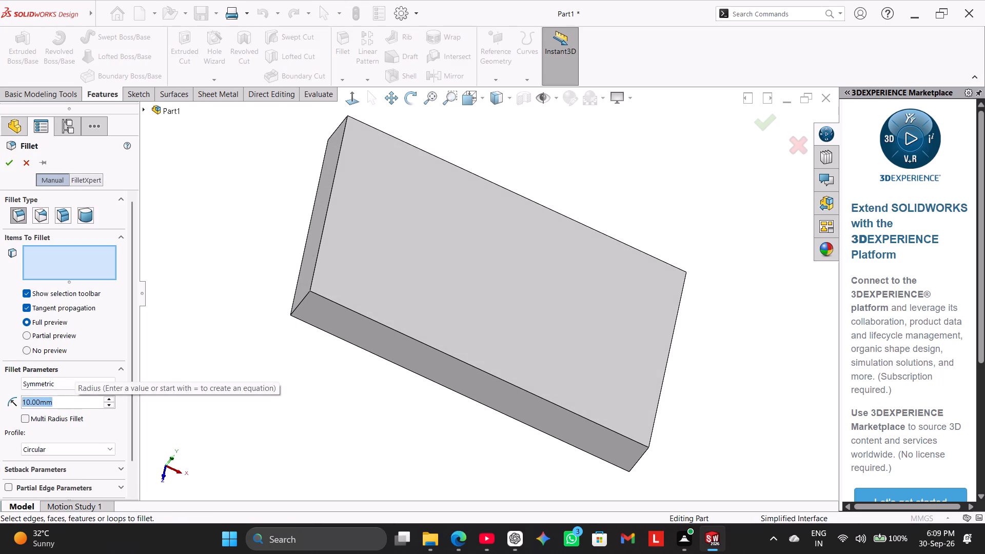
pyautogui.write('15')
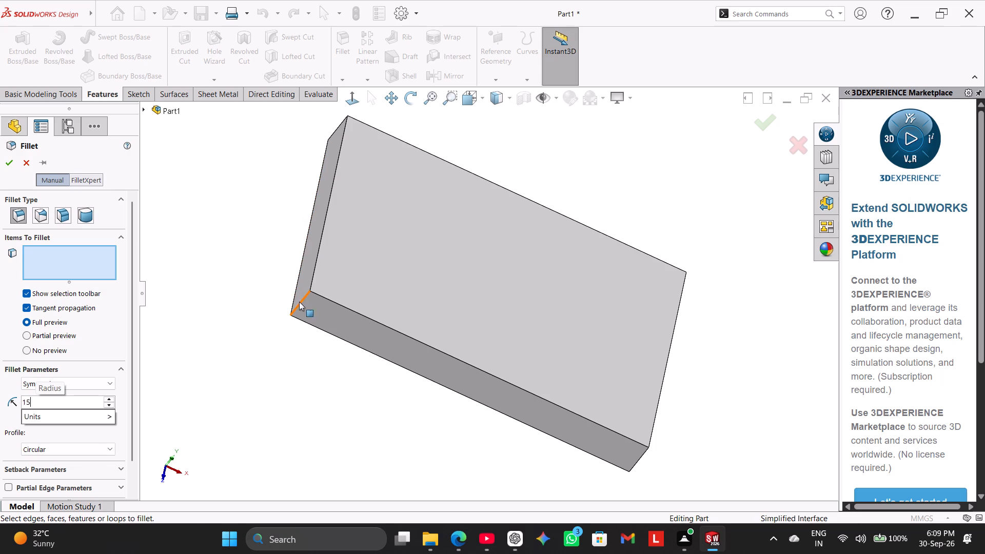
pyautogui.click(301, 301)
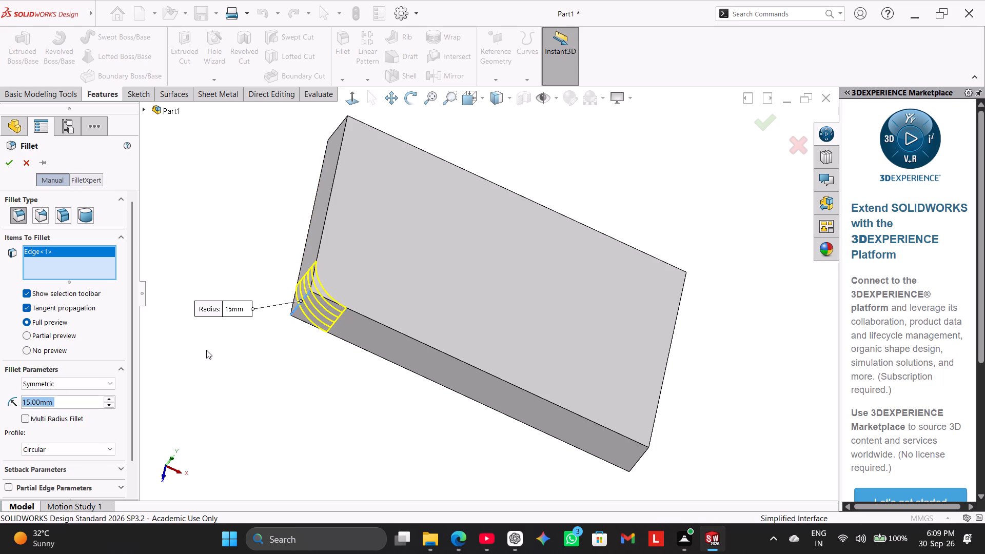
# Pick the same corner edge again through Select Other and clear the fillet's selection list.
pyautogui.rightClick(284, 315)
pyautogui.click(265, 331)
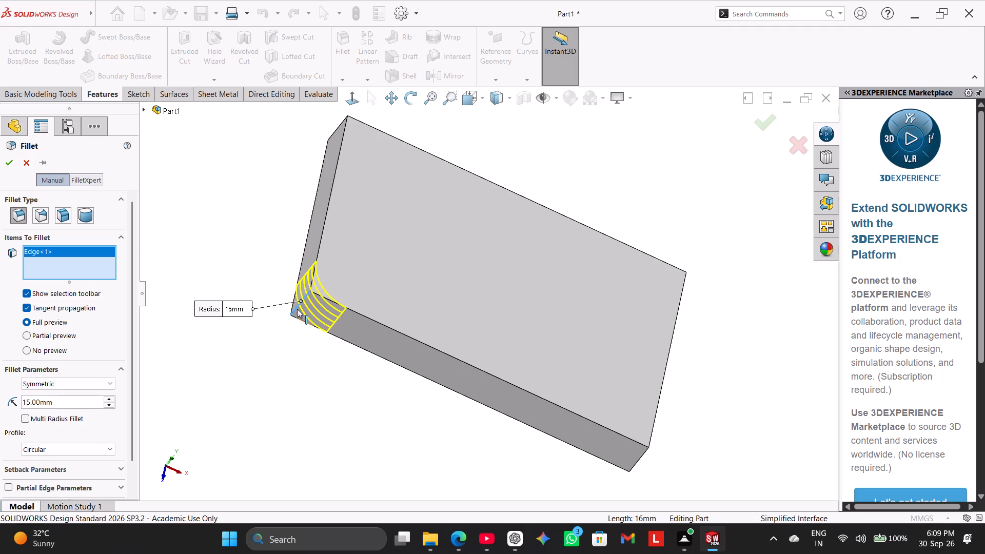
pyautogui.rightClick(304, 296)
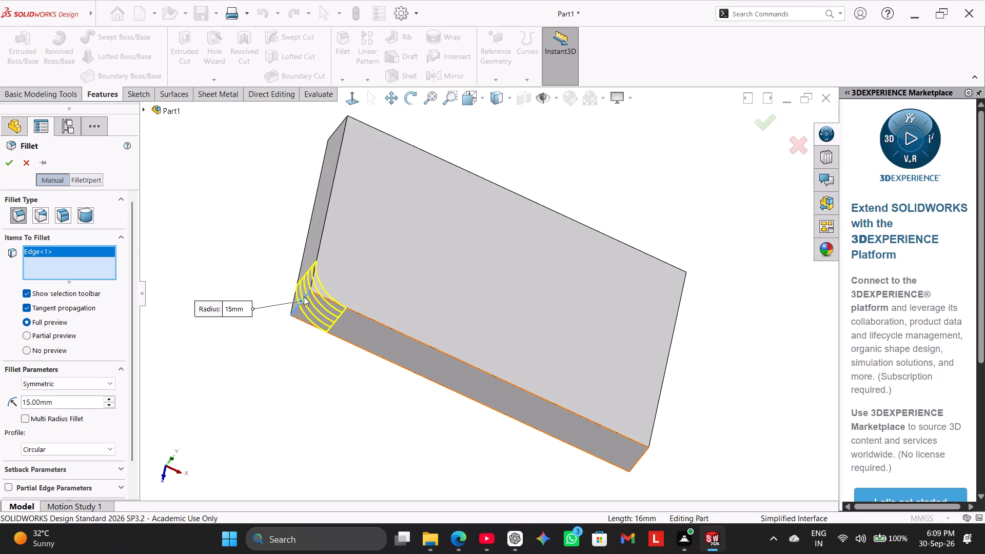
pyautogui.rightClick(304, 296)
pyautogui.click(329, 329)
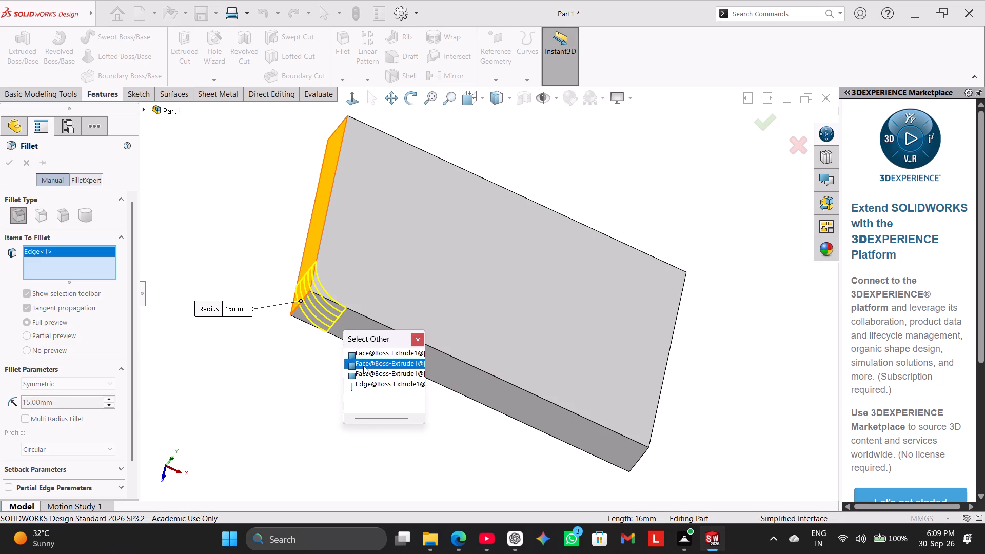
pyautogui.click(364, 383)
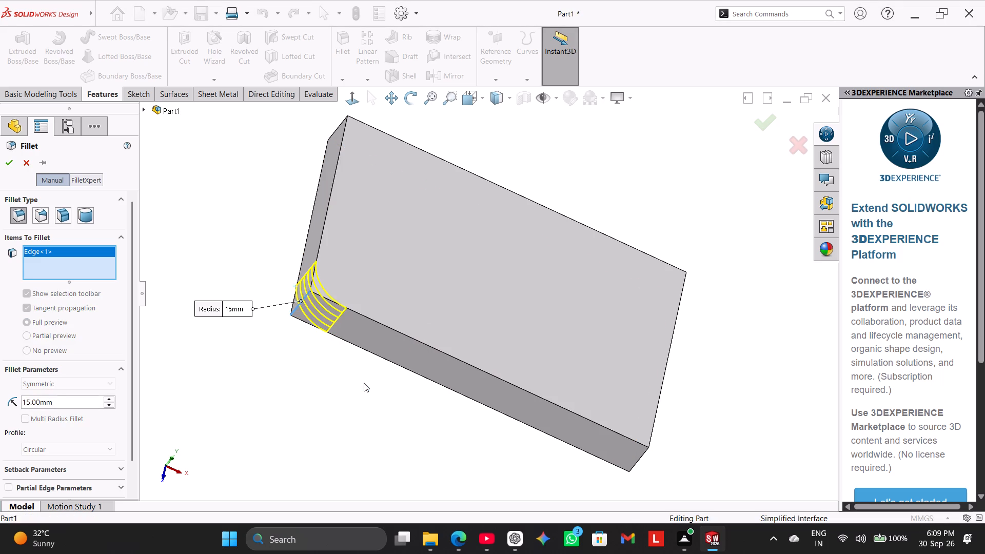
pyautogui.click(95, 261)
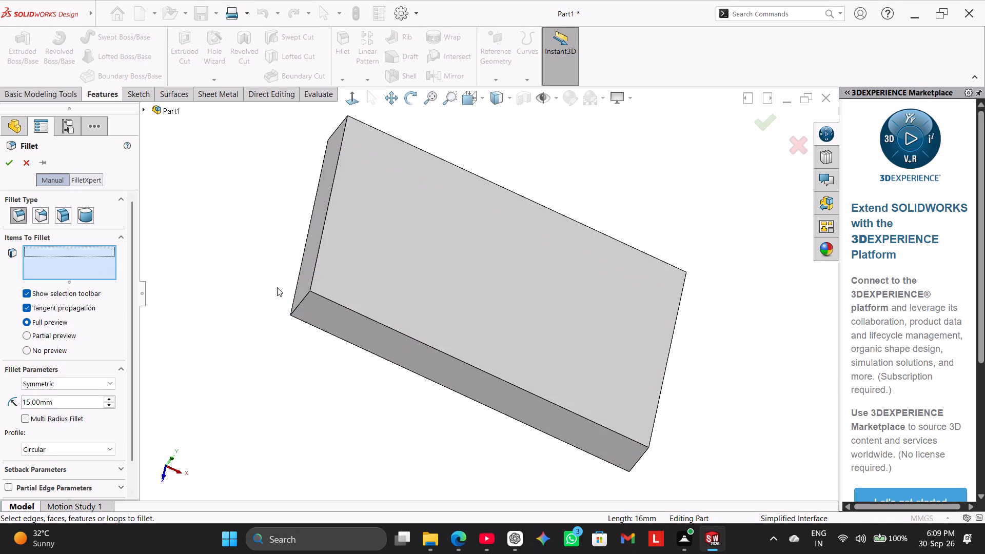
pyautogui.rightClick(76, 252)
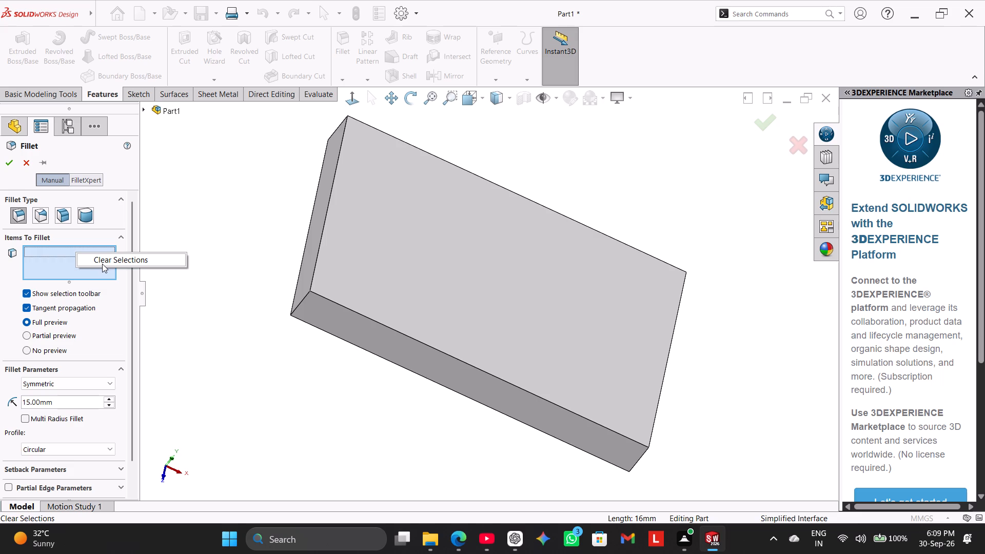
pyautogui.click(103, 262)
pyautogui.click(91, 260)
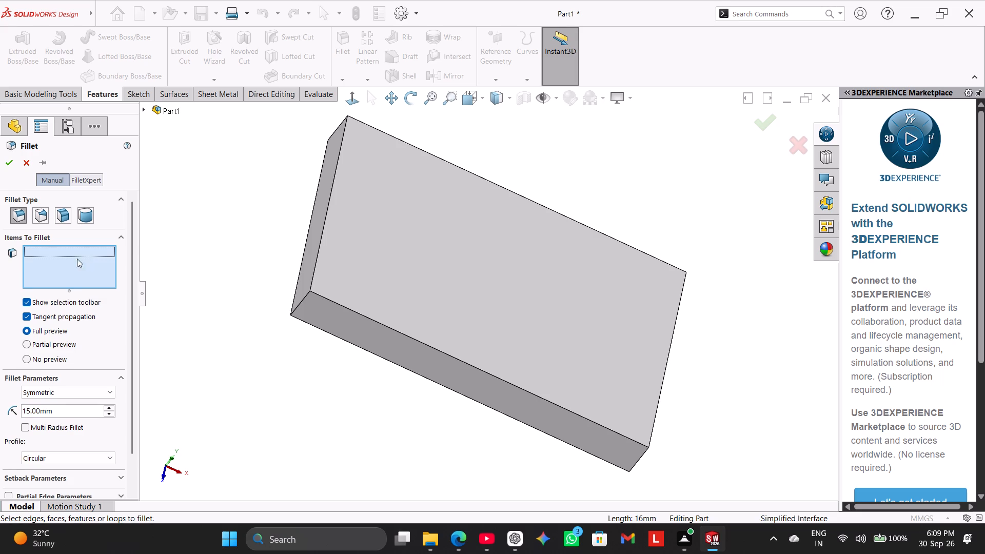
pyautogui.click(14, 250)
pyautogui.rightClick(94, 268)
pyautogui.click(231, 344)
# Apply the 15 mm fillet to the block's bottom face, picking the hidden face through Select Other.
pyautogui.rightClick(332, 311)
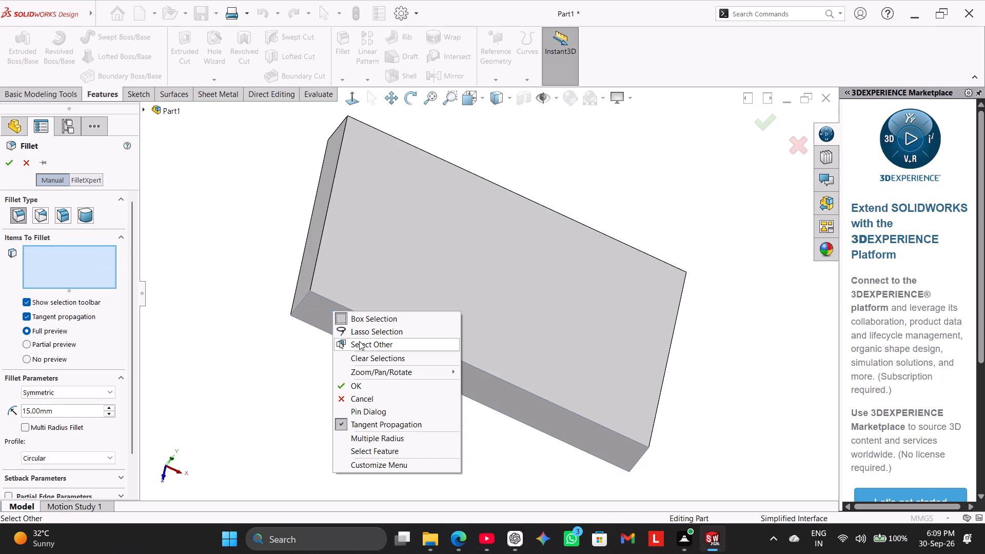
pyautogui.click(359, 341)
pyautogui.click(383, 368)
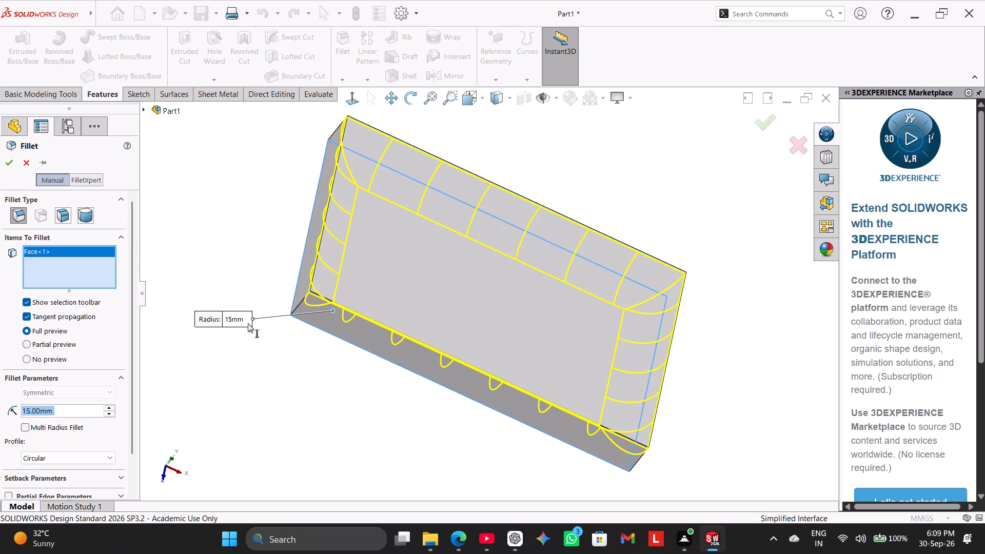
pyautogui.moveTo(238, 312); pyautogui.dragTo(254, 359, button='middle')
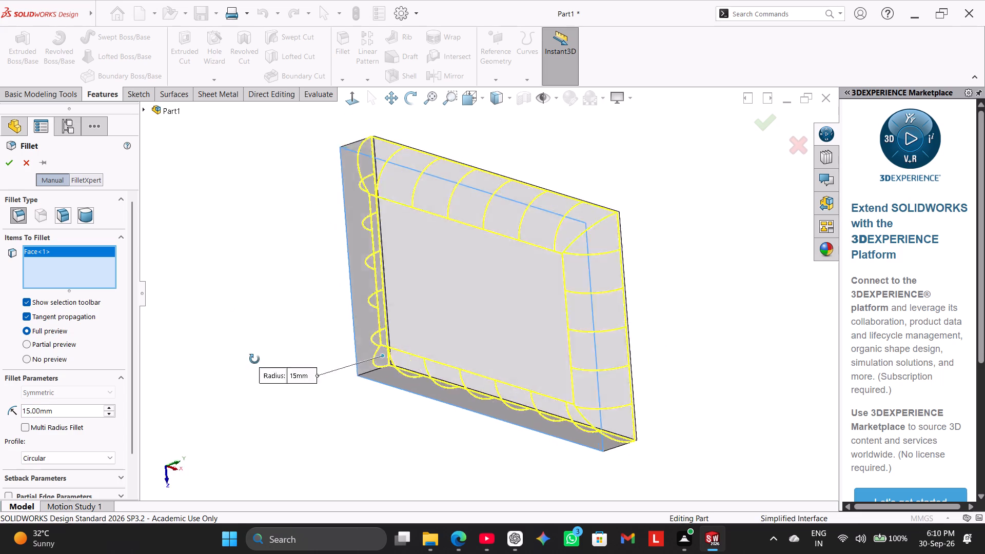
pyautogui.moveTo(254, 359); pyautogui.dragTo(223, 155, button='middle')
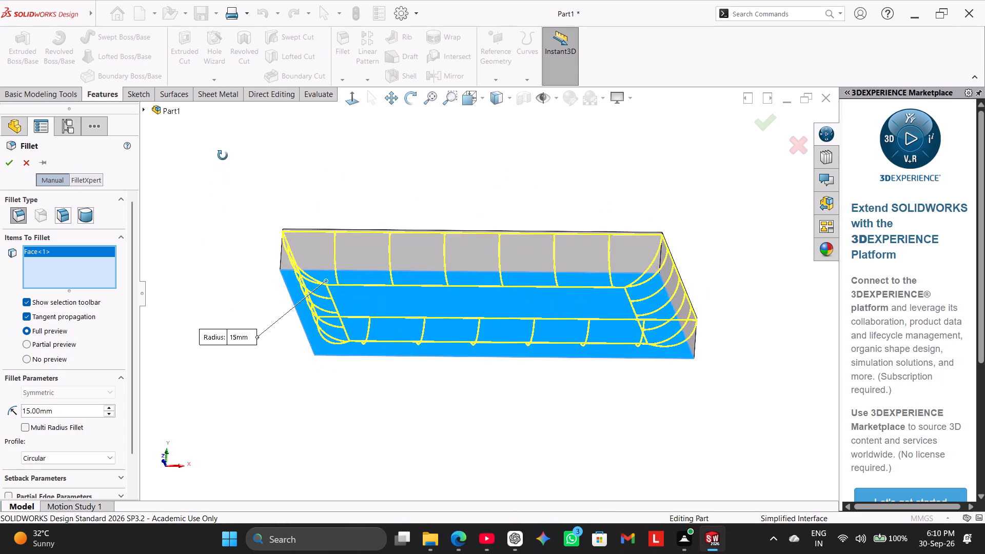
pyautogui.moveTo(223, 155); pyautogui.dragTo(306, 184, button='middle')
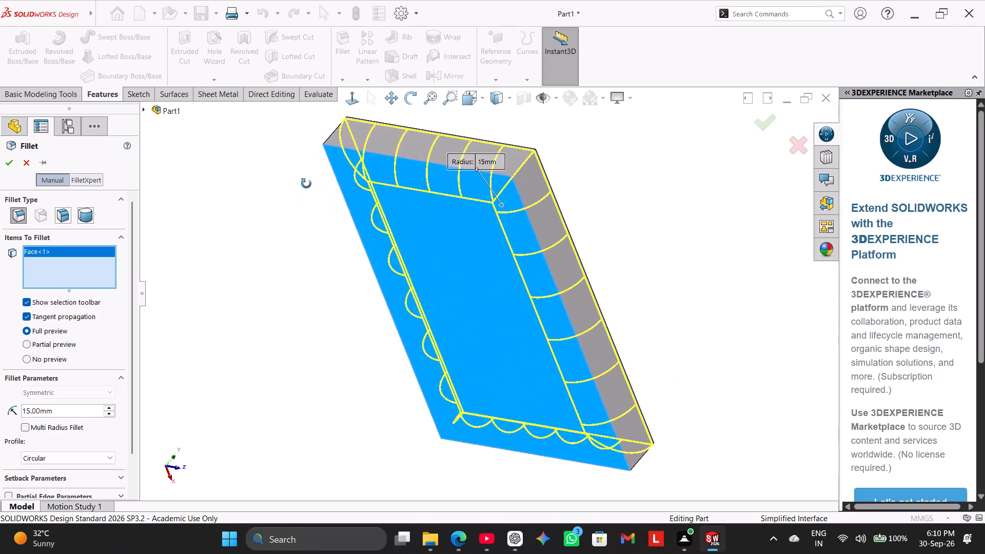
pyautogui.moveTo(306, 184); pyautogui.dragTo(247, 271, button='middle')
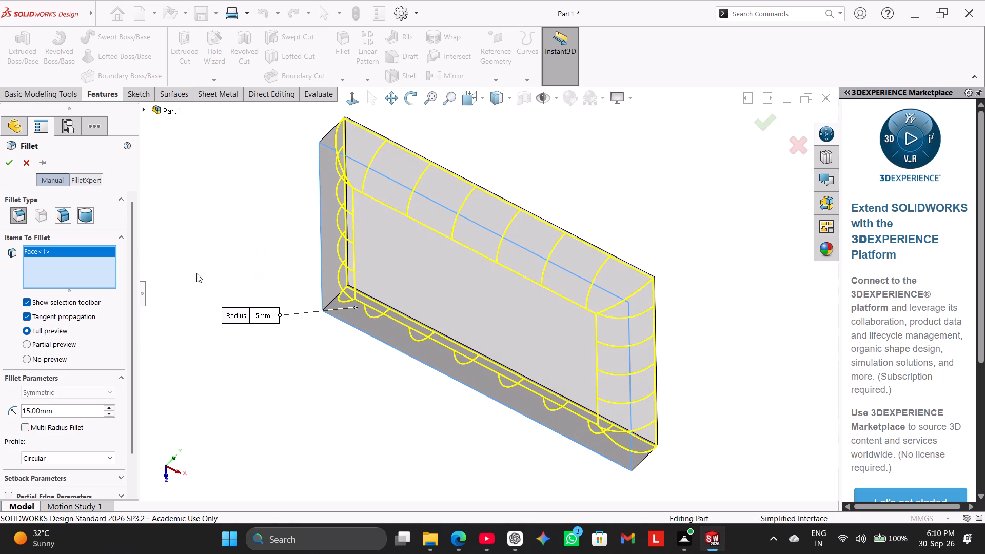
pyautogui.click(10, 161)
pyautogui.moveTo(238, 249); pyautogui.dragTo(306, 173, button='middle')
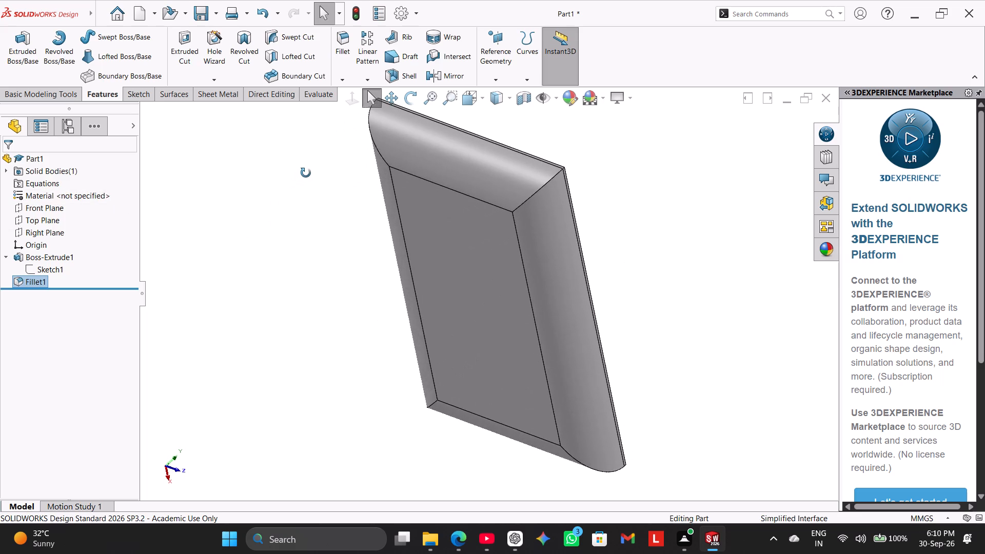
pyautogui.moveTo(306, 173); pyautogui.dragTo(207, 363, button='middle')
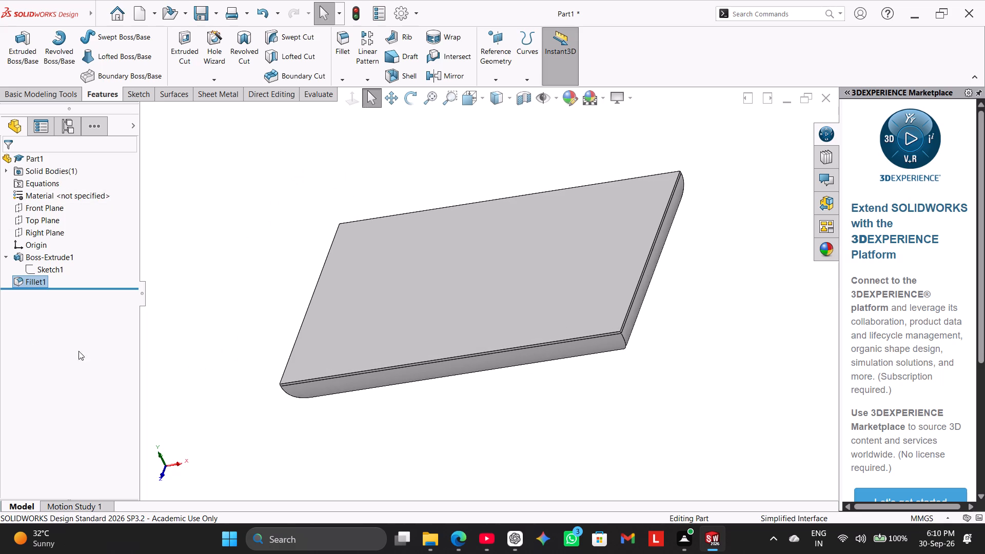
# Edit the fillet, replacing the bottom face with the block's four vertical corner edges, and return to the isometric view.
pyautogui.rightClick(33, 284)
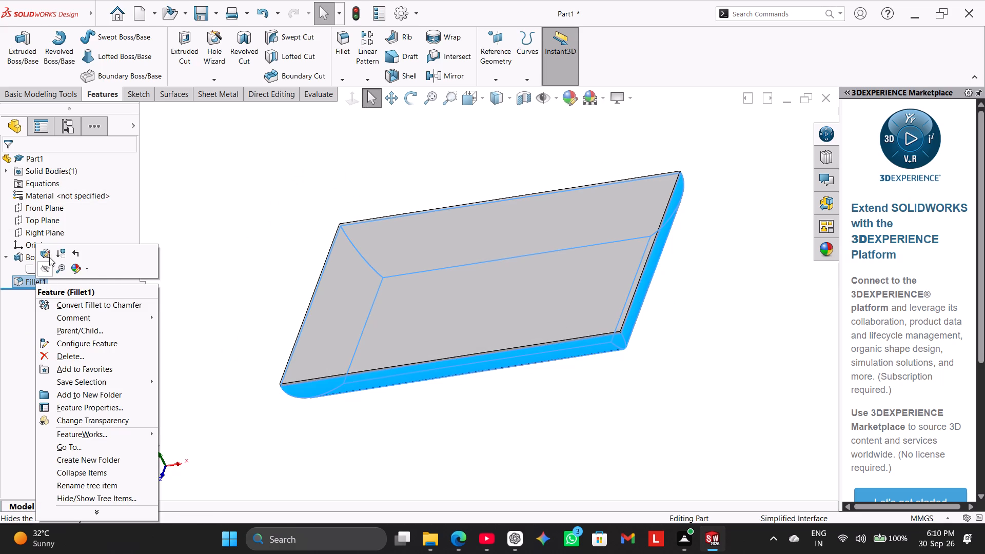
pyautogui.click(49, 256)
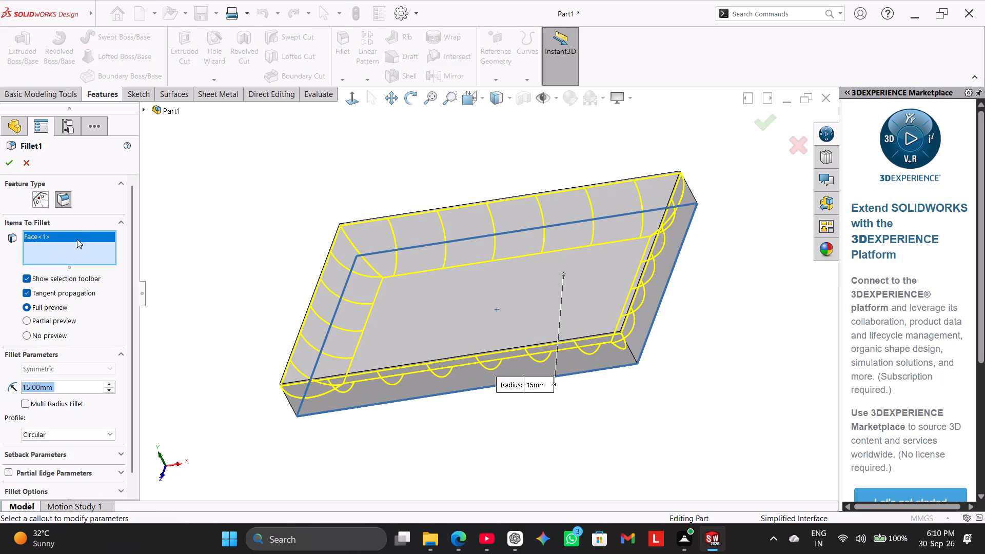
pyautogui.rightClick(77, 236)
pyautogui.click(94, 247)
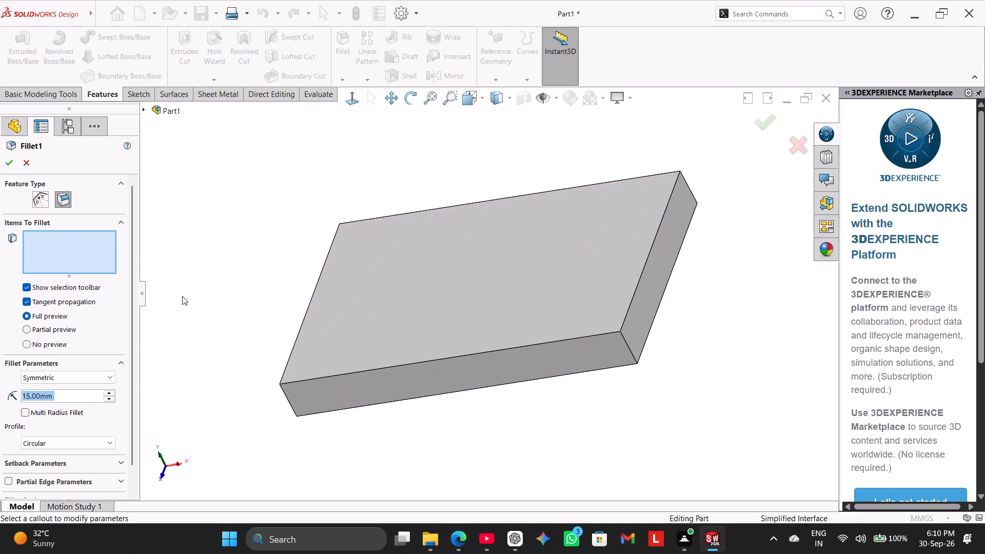
pyautogui.moveTo(184, 318); pyautogui.dragTo(388, 236, button='right')
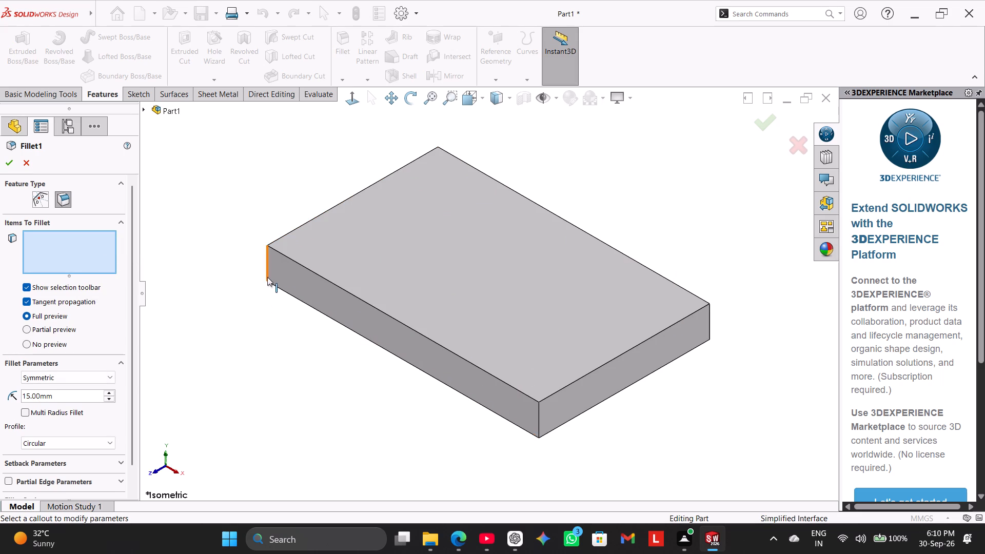
pyautogui.moveTo(239, 279); pyautogui.dragTo(261, 311, button='middle')
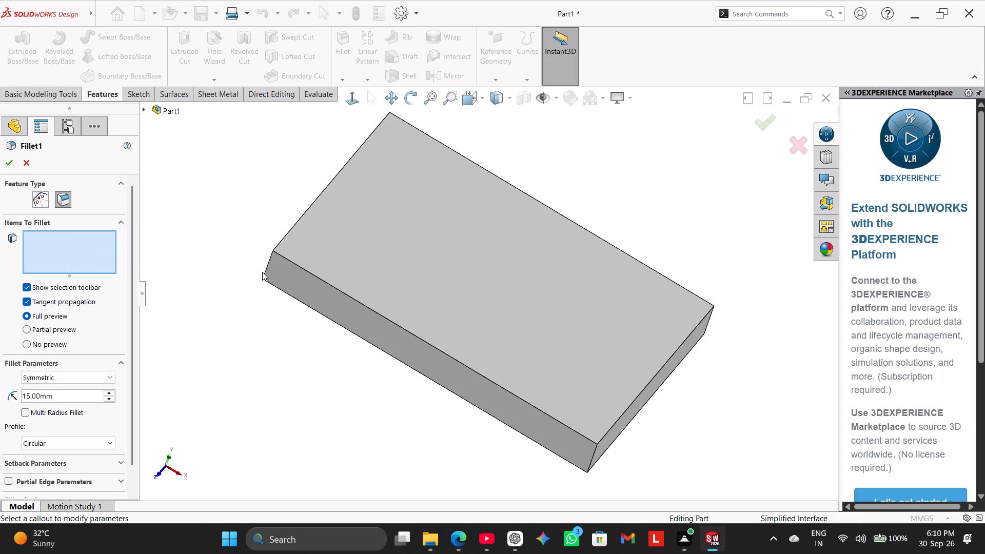
pyautogui.click(266, 270)
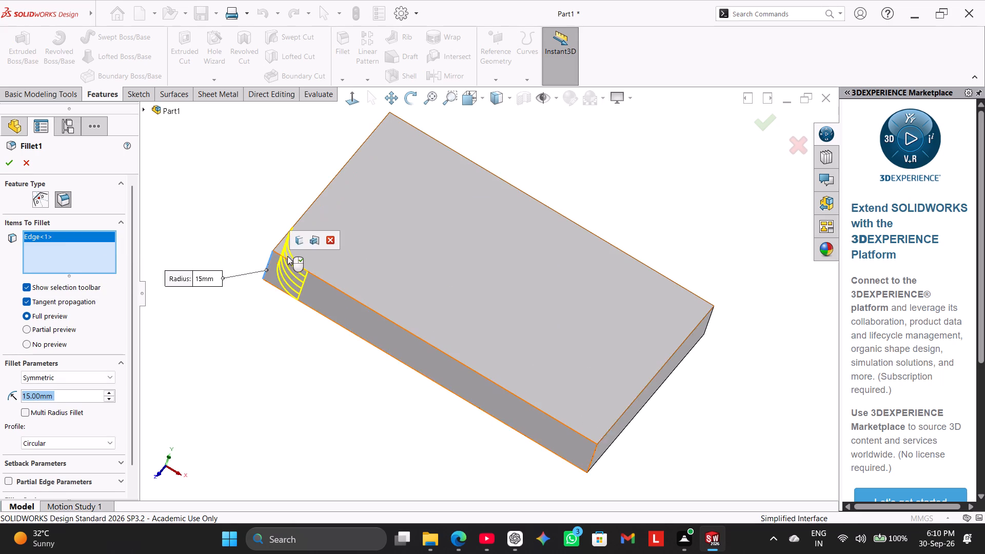
pyautogui.click(292, 243)
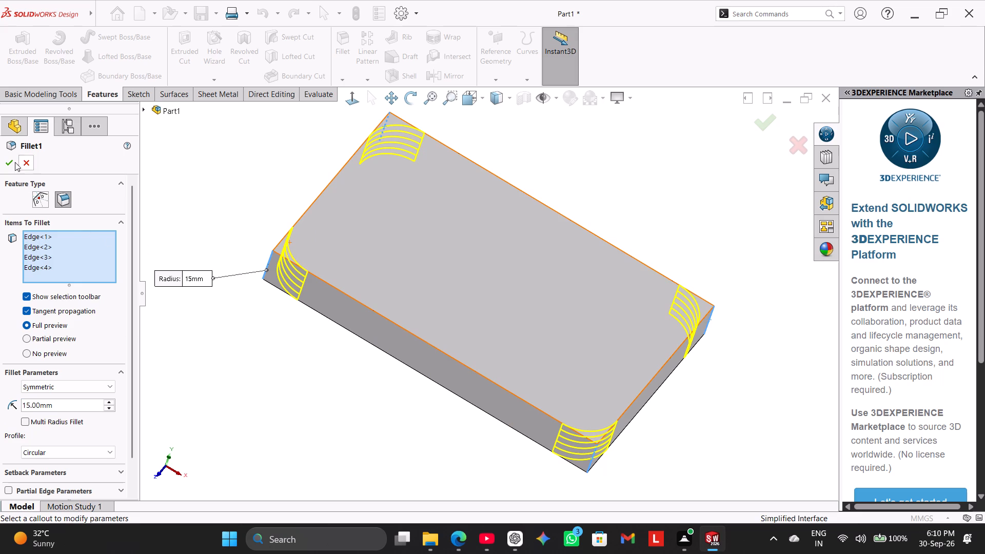
pyautogui.click(13, 164)
pyautogui.moveTo(197, 240); pyautogui.dragTo(322, 183, button='right')
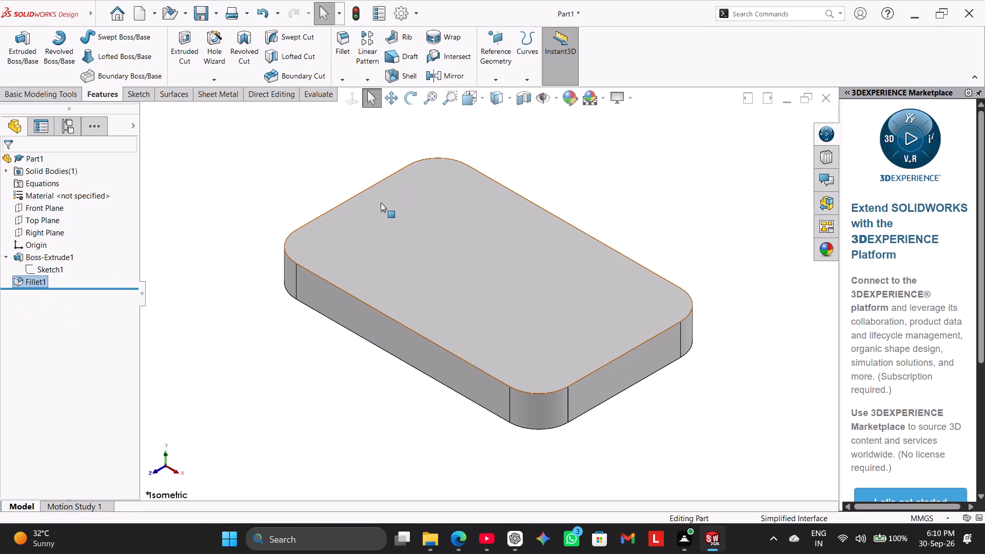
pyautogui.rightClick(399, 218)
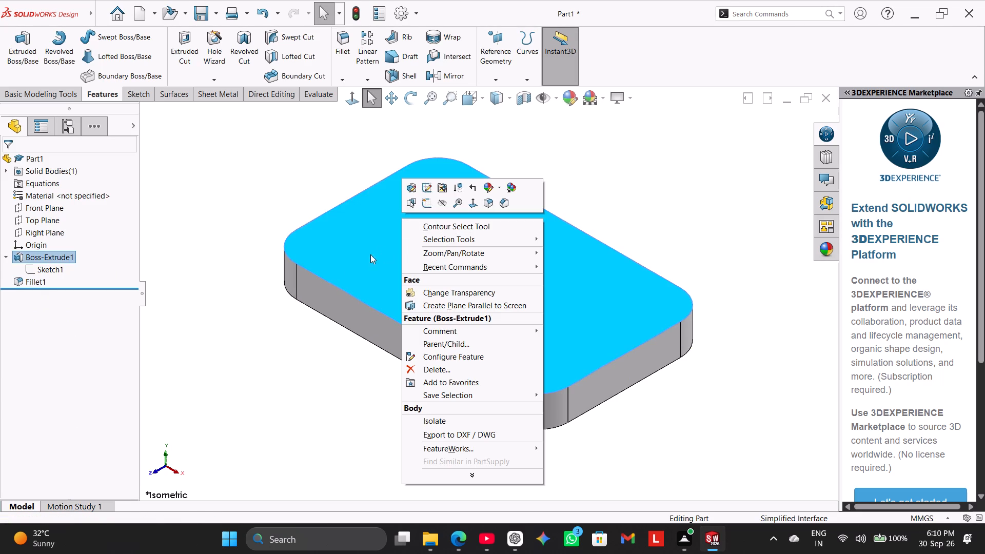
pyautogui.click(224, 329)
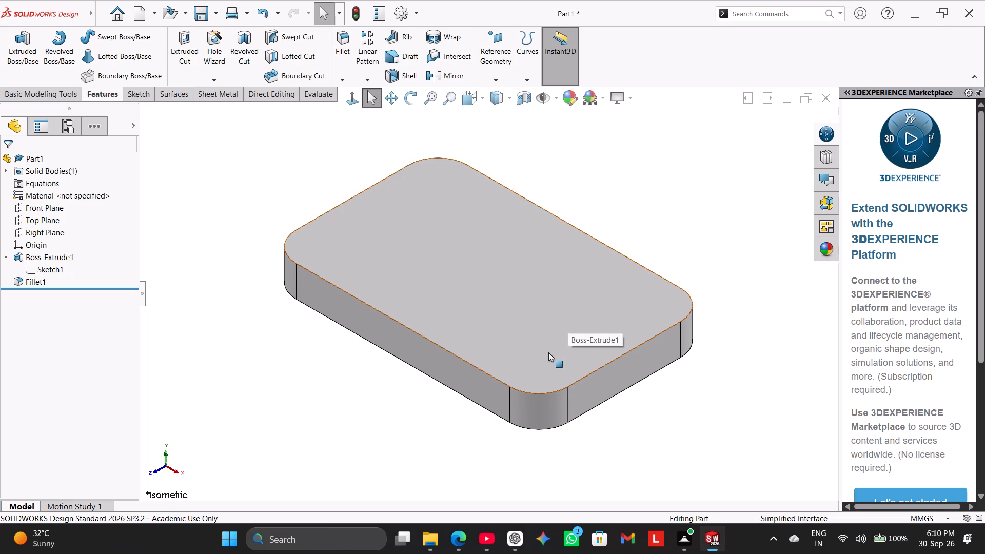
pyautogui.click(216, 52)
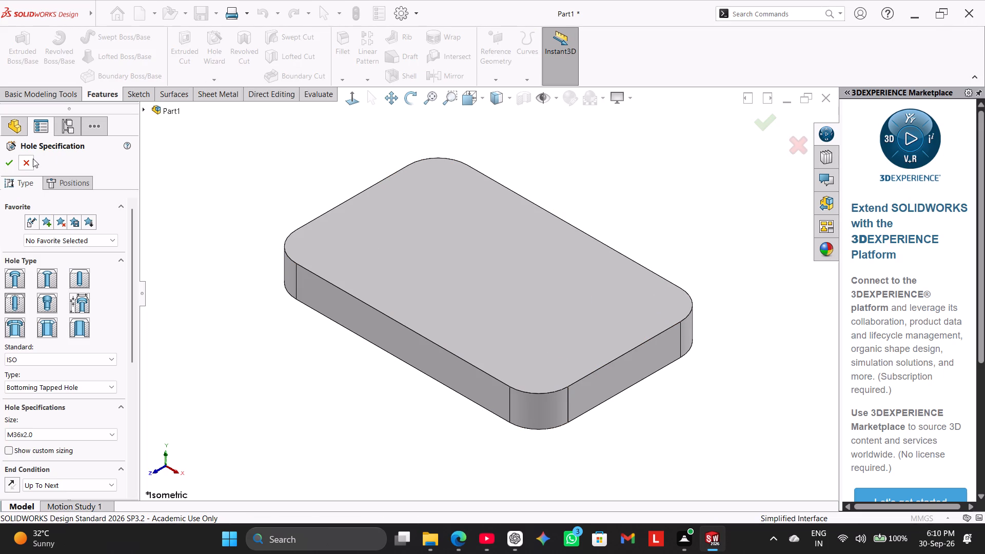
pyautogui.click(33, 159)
# Start a Hole Wizard hole with the legacy hole type set to Counterbored.
pyautogui.click(212, 78)
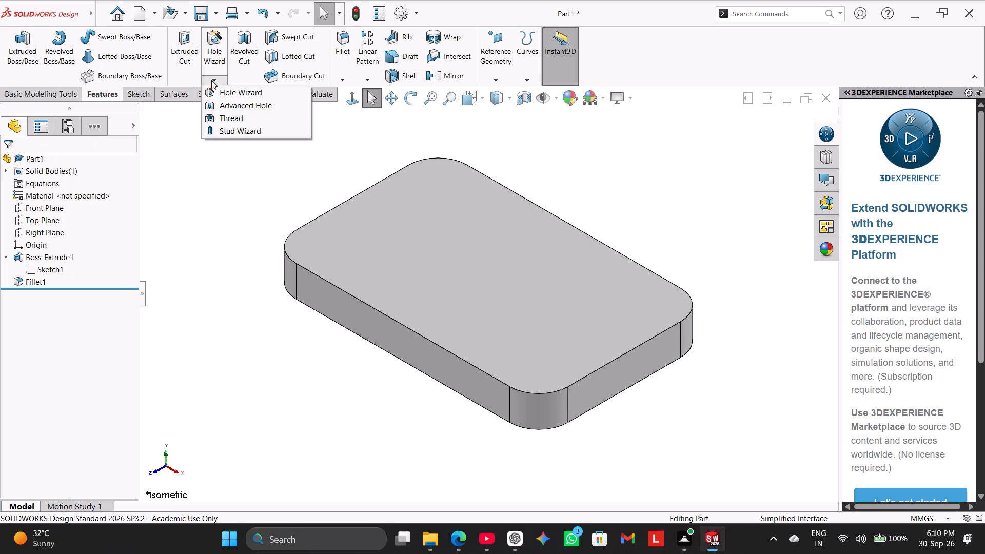
pyautogui.click(215, 93)
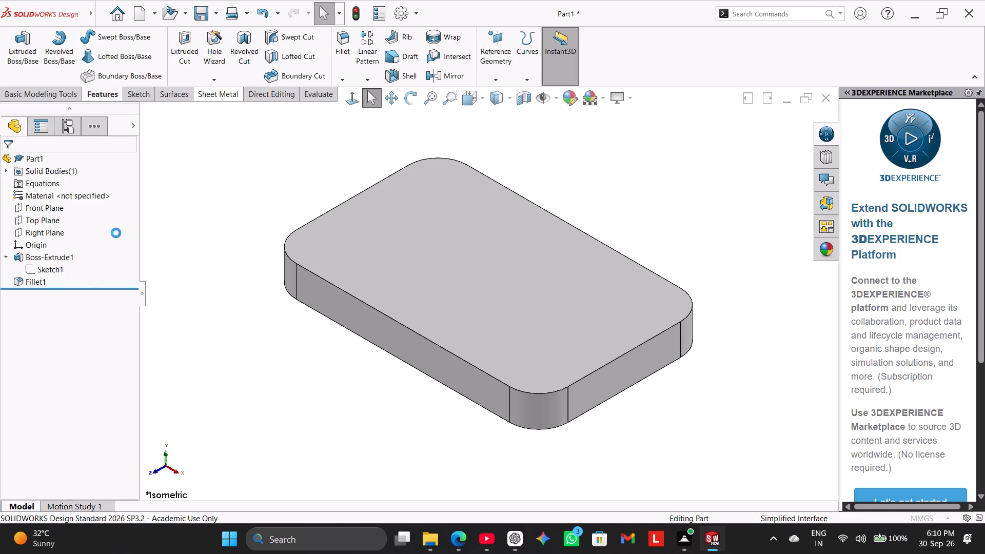
pyautogui.click(100, 238)
pyautogui.click(100, 238)
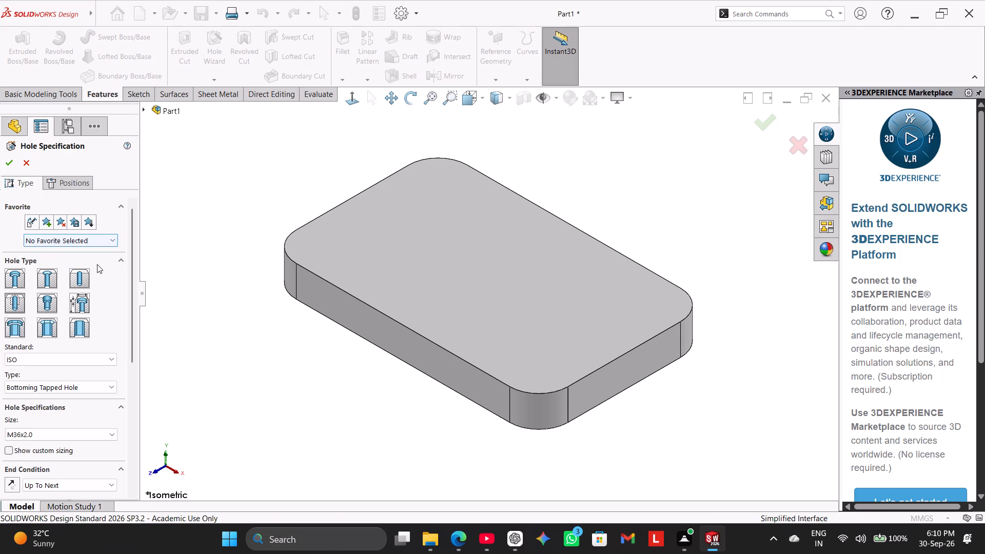
pyautogui.click(85, 297)
pyautogui.click(85, 305)
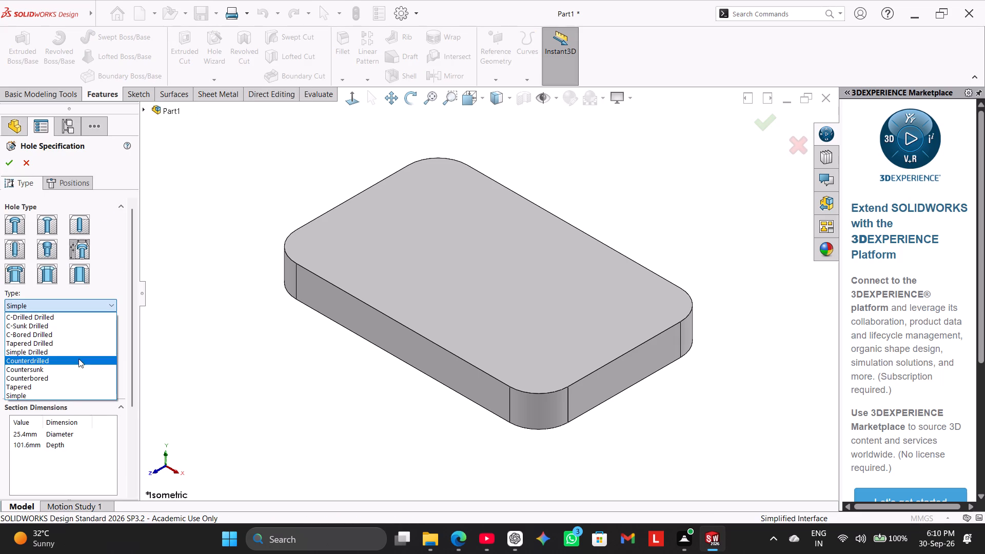
pyautogui.click(85, 377)
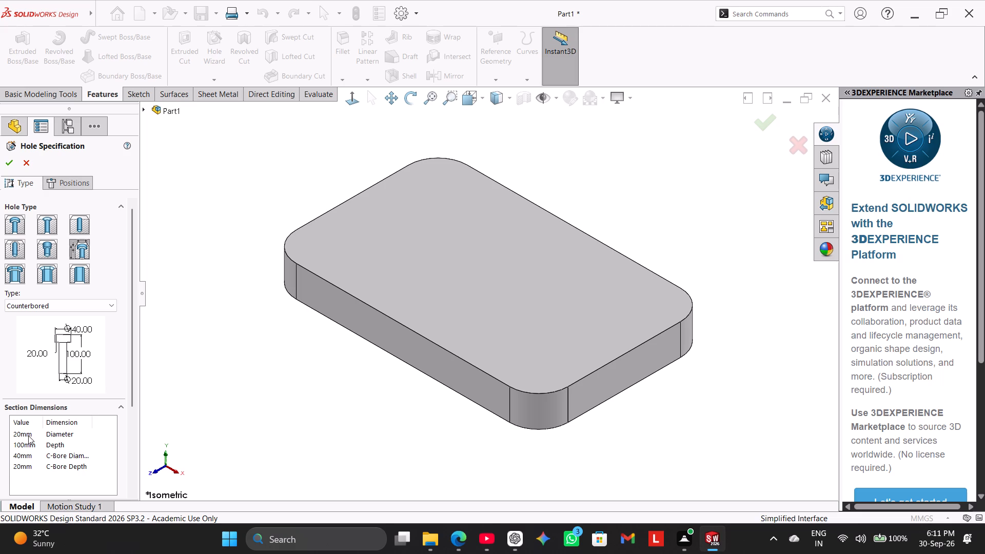
# Set the hole diameter to 9 mm, the counterbore diameter to 15 mm and the counterbore depth to 5 mm.
pyautogui.doubleClick(28, 436)
pyautogui.press('9')
pyautogui.press('Return')
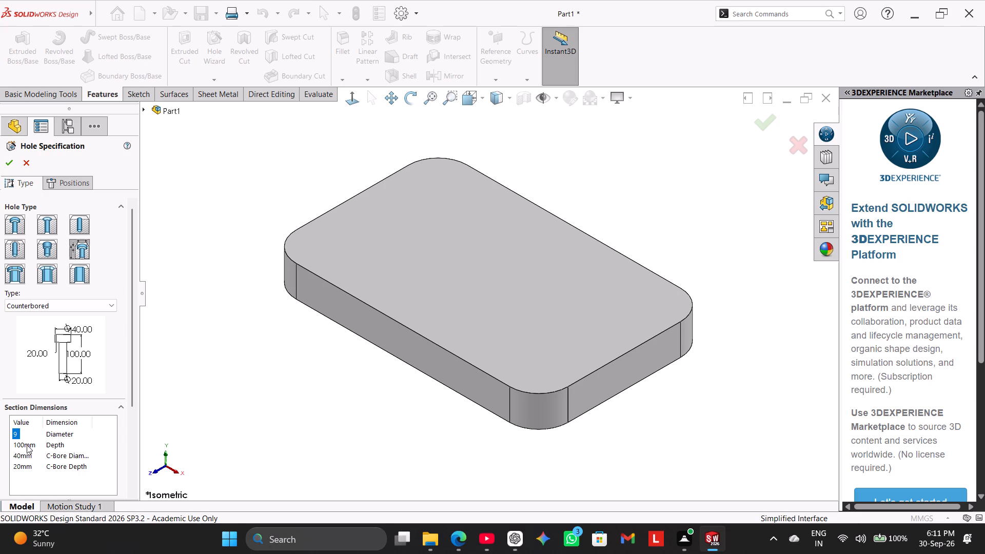
pyautogui.doubleClick(27, 458)
pyautogui.write('15')
pyautogui.press('Return')
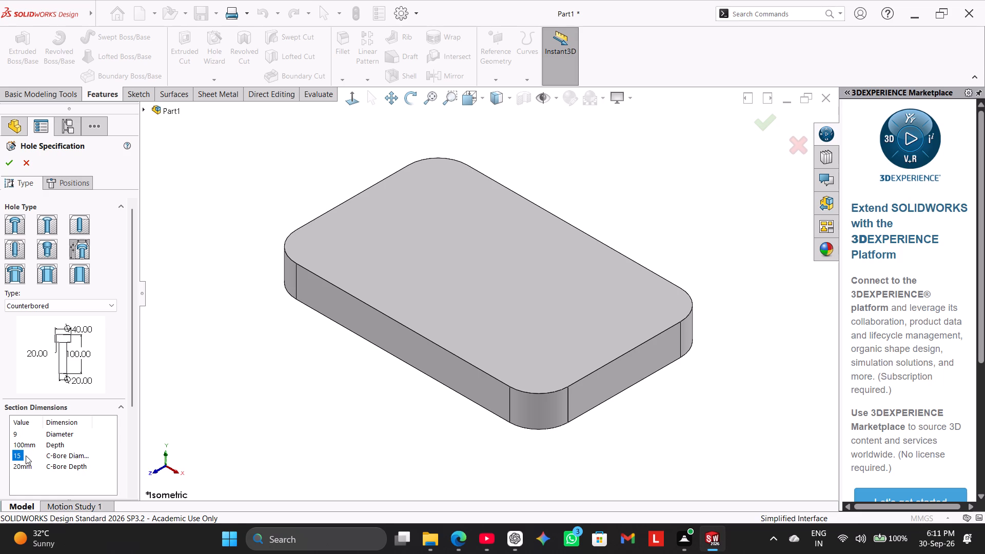
pyautogui.doubleClick(22, 466)
pyautogui.press('5')
pyautogui.press('Return')
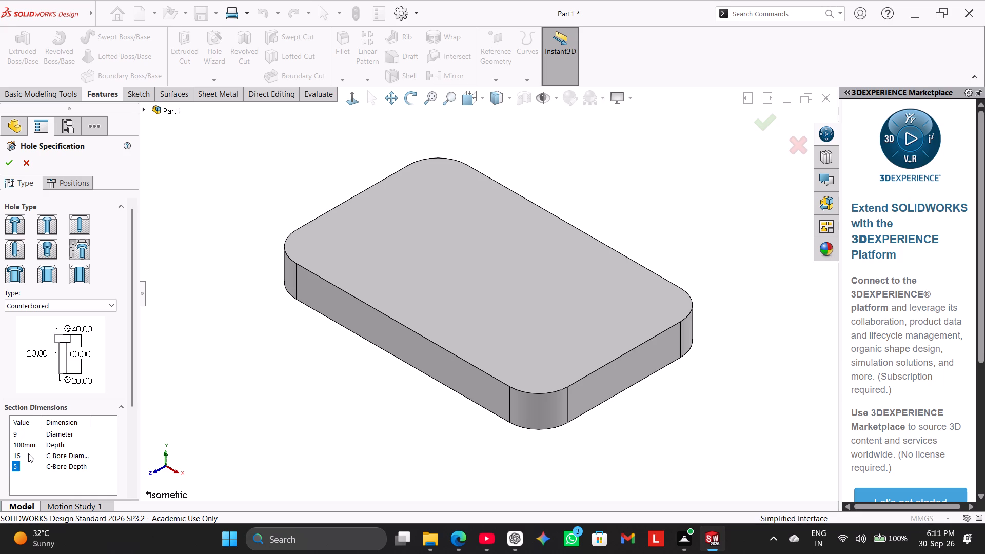
pyautogui.doubleClick(30, 447)
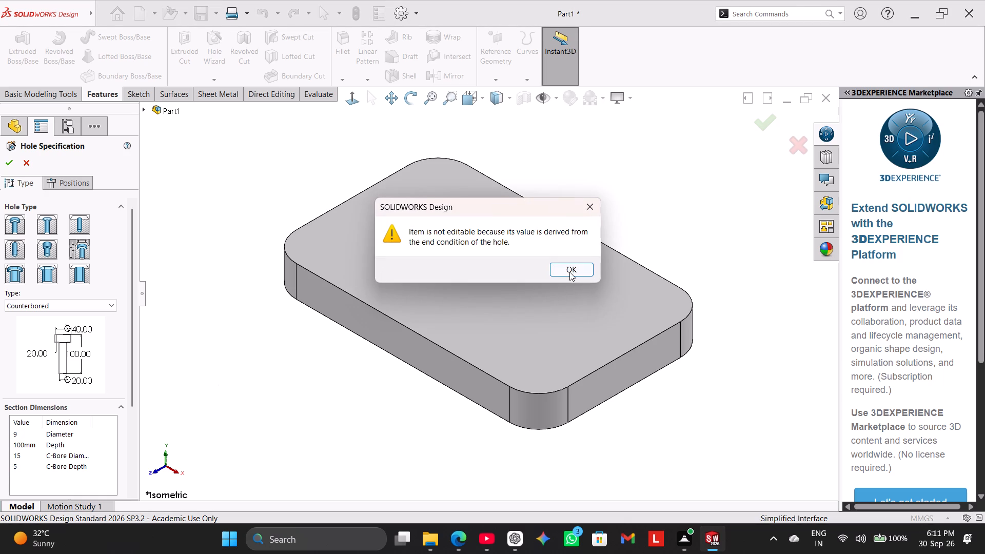
pyautogui.click(569, 271)
pyautogui.moveTo(133, 311); pyautogui.dragTo(133, 344)
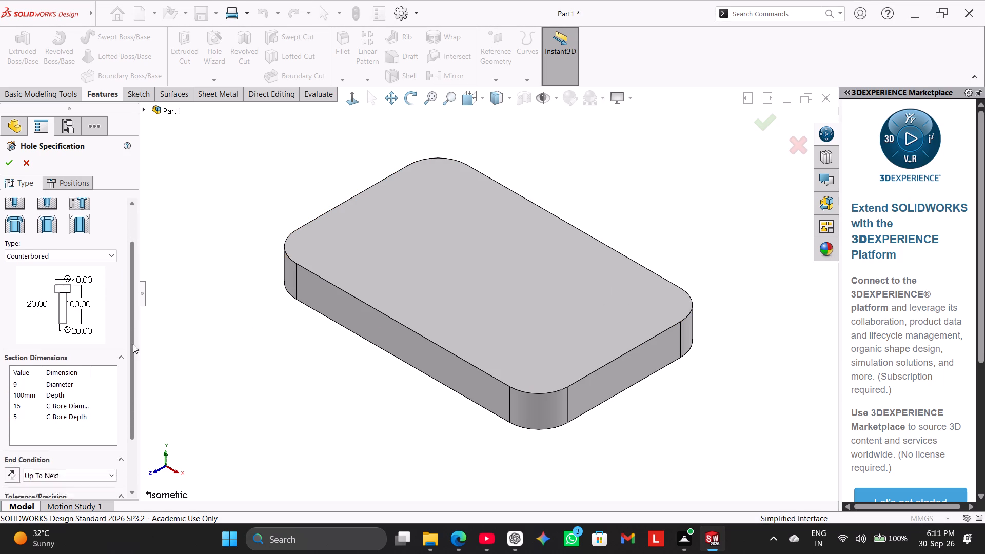
pyautogui.moveTo(133, 344); pyautogui.dragTo(123, 440)
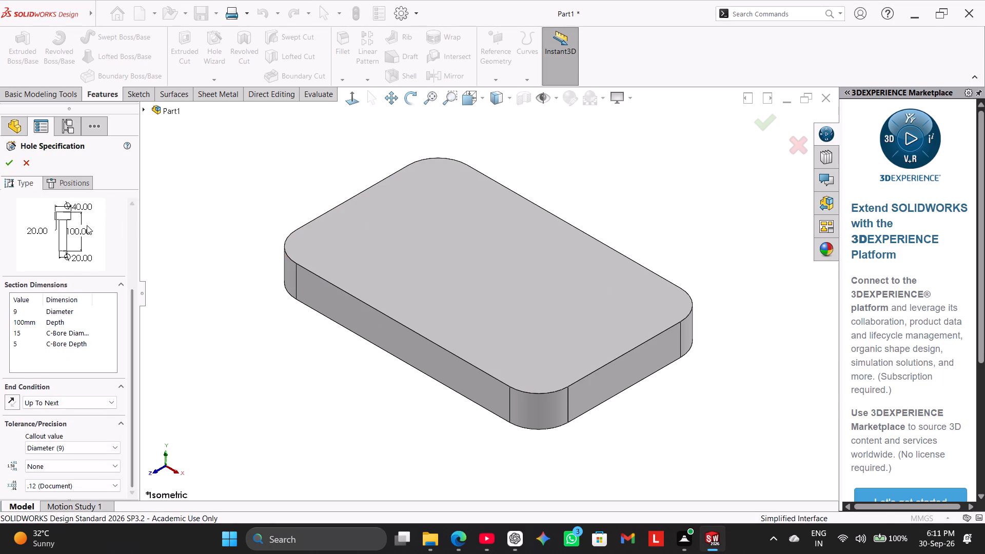
# Position four counterbored holes on the block's top face, one at the centre of each corner arc, and finish the hole feature.
pyautogui.click(80, 178)
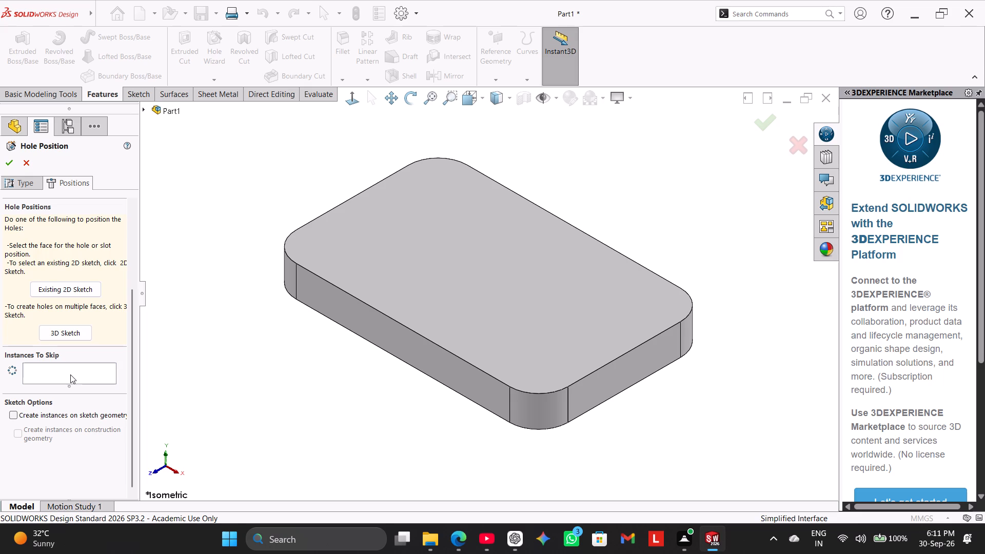
pyautogui.click(70, 374)
pyautogui.click(349, 269)
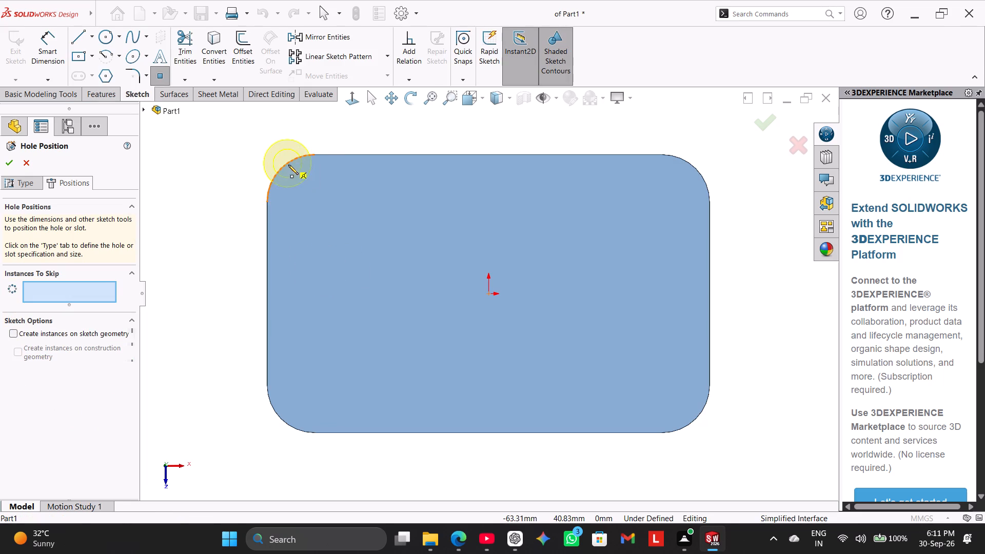
pyautogui.click(314, 202)
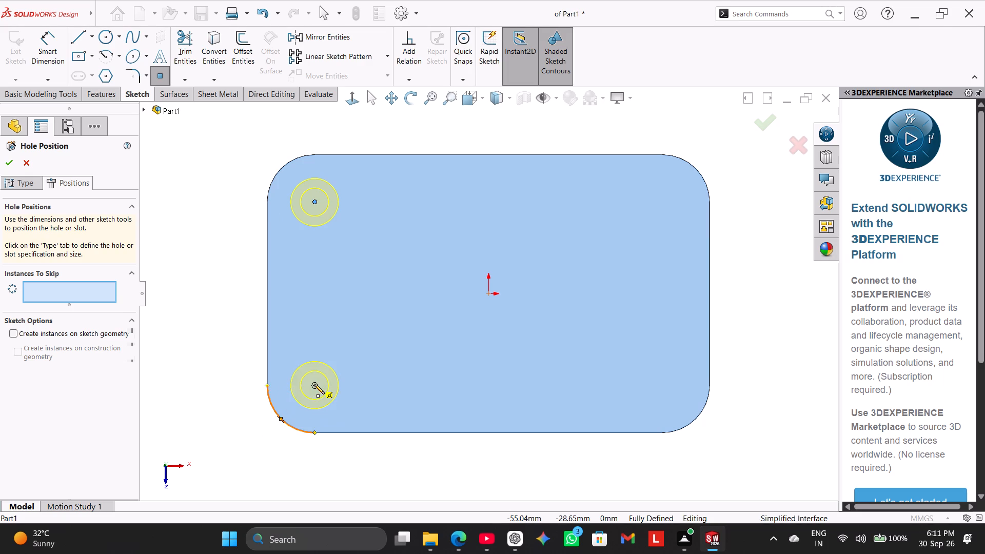
pyautogui.click(314, 384)
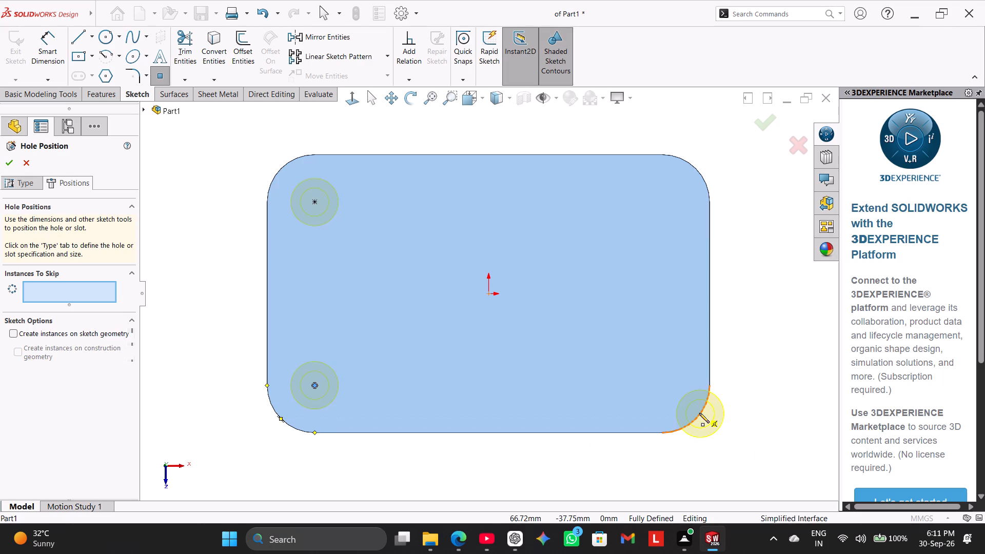
pyautogui.click(663, 386)
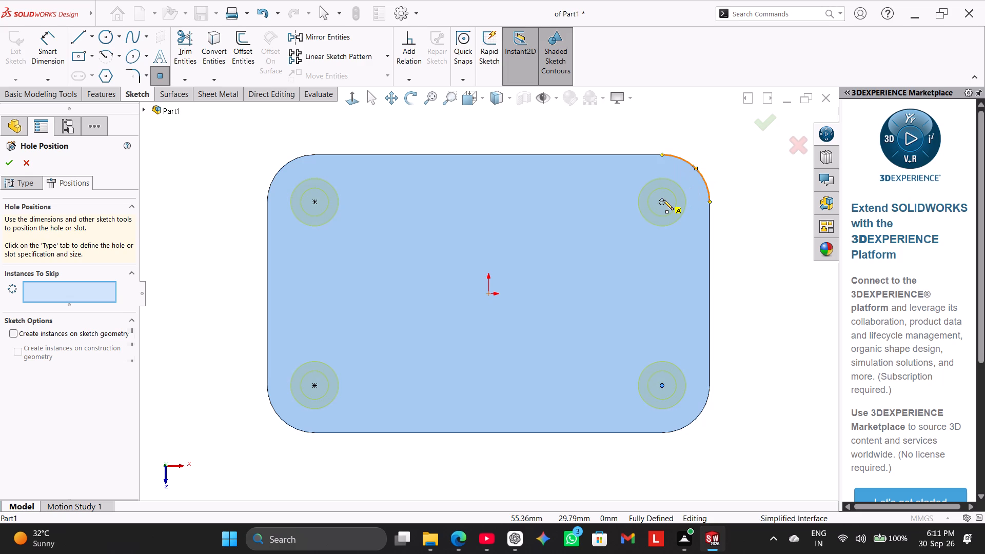
pyautogui.click(663, 200)
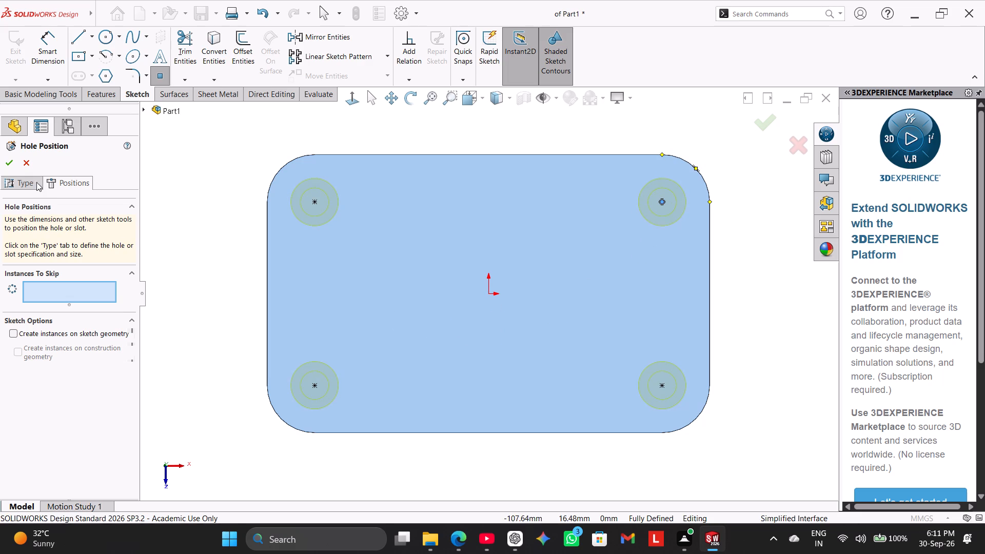
pyautogui.click(14, 164)
pyautogui.moveTo(194, 273); pyautogui.dragTo(351, 121, button='right')
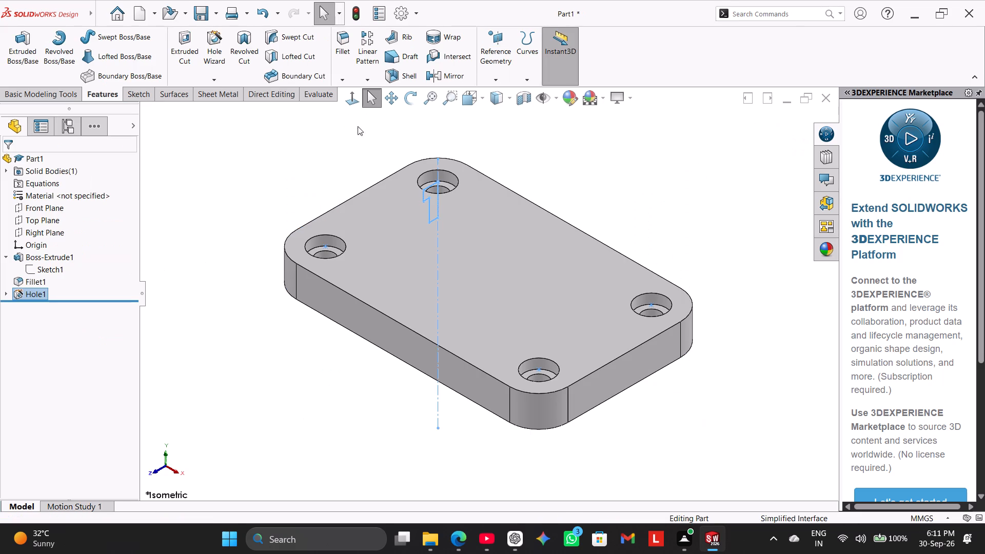
pyautogui.click(206, 319)
# Examine the counterbored holes from above and below the block, and return to the isometric view.
pyautogui.moveTo(254, 349); pyautogui.dragTo(291, 230, button='middle')
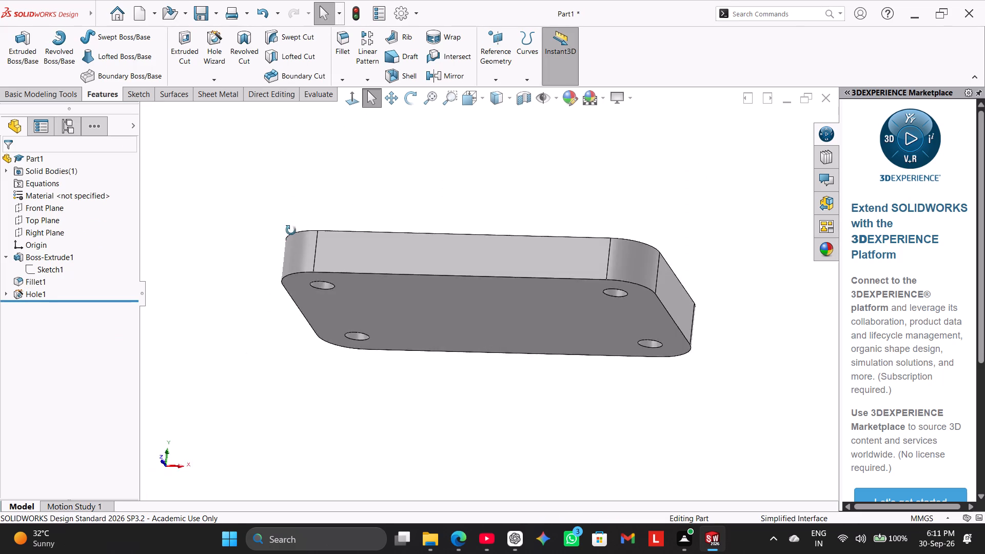
pyautogui.moveTo(291, 230); pyautogui.dragTo(265, 325, button='middle')
pyautogui.moveTo(251, 329); pyautogui.dragTo(428, 167, button='right')
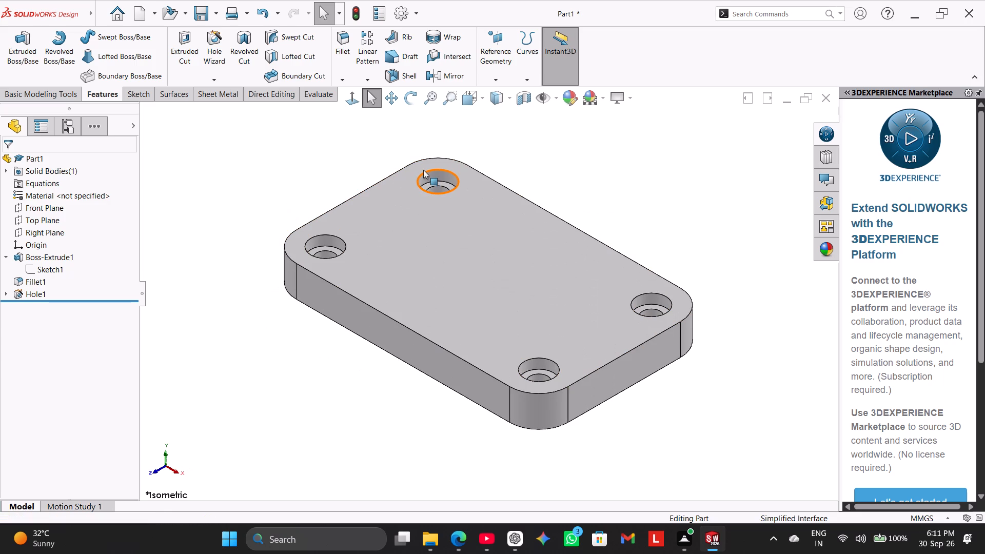
pyautogui.click(333, 314)
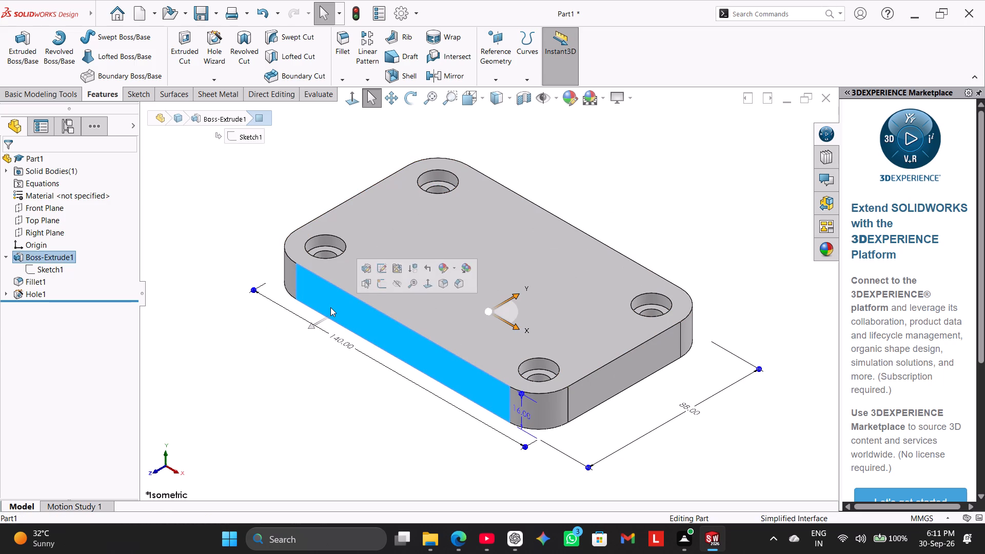
pyautogui.click(263, 343)
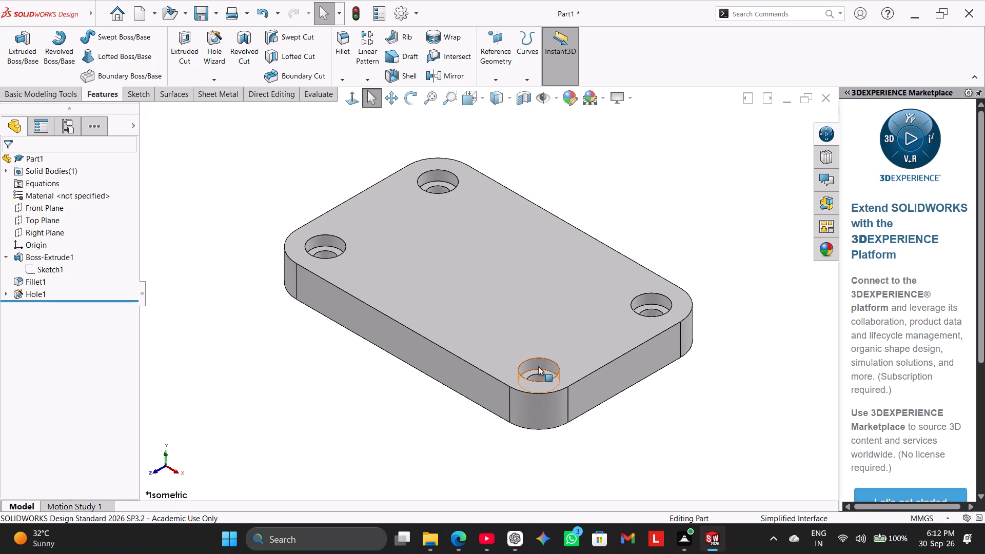
pyautogui.scroll(-1, 287, 356)
pyautogui.moveTo(287, 362); pyautogui.dragTo(292, 430, button='middle')
pyautogui.scroll(1, 332, 381)
pyautogui.moveTo(298, 344); pyautogui.dragTo(328, 295, button='right')
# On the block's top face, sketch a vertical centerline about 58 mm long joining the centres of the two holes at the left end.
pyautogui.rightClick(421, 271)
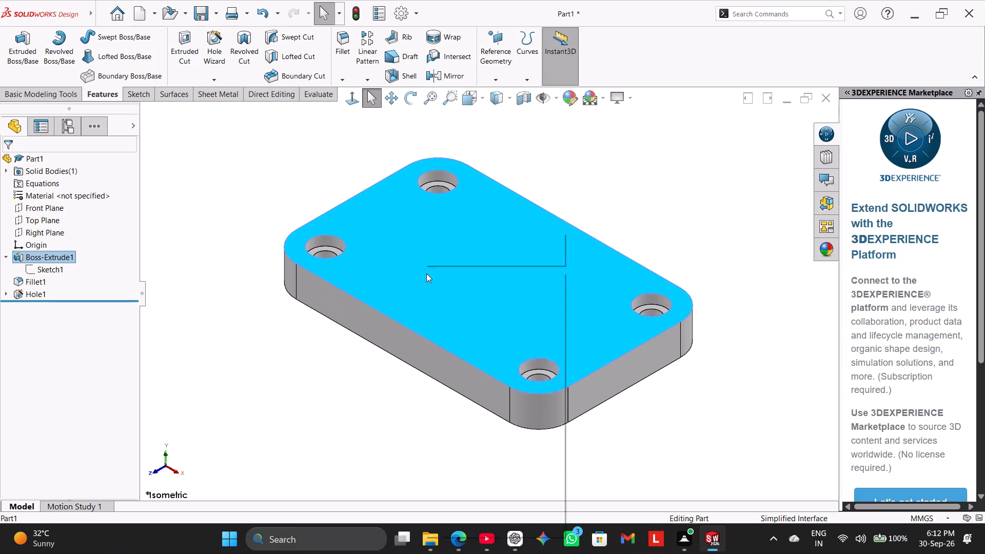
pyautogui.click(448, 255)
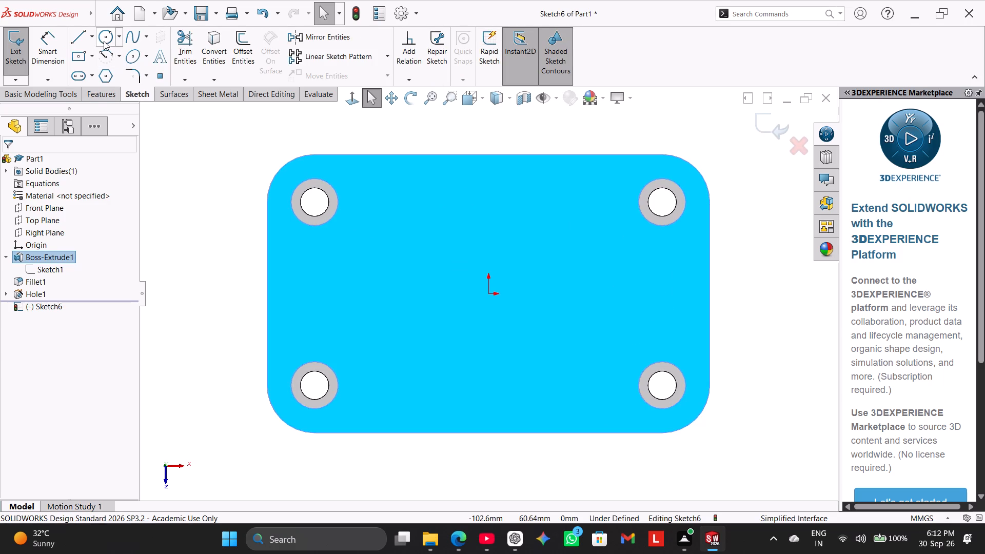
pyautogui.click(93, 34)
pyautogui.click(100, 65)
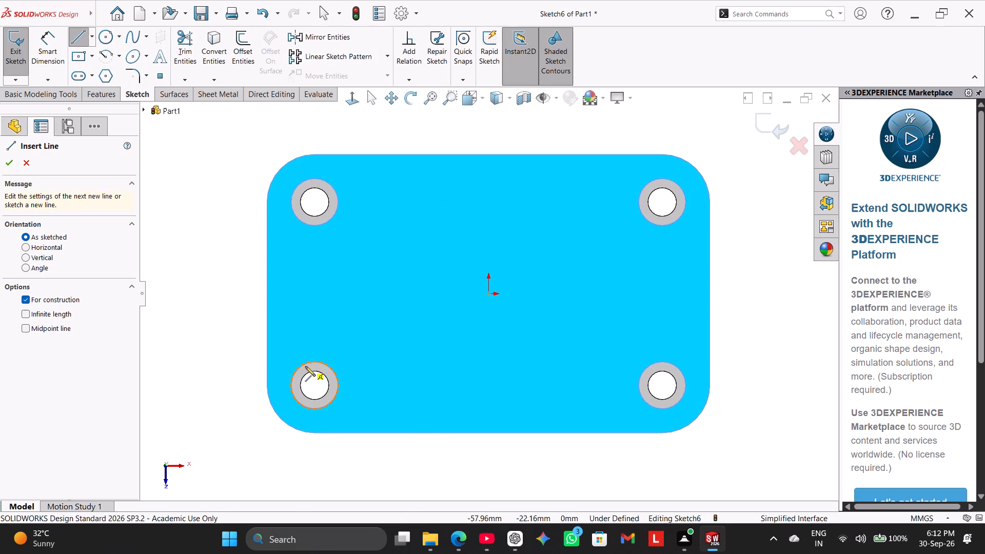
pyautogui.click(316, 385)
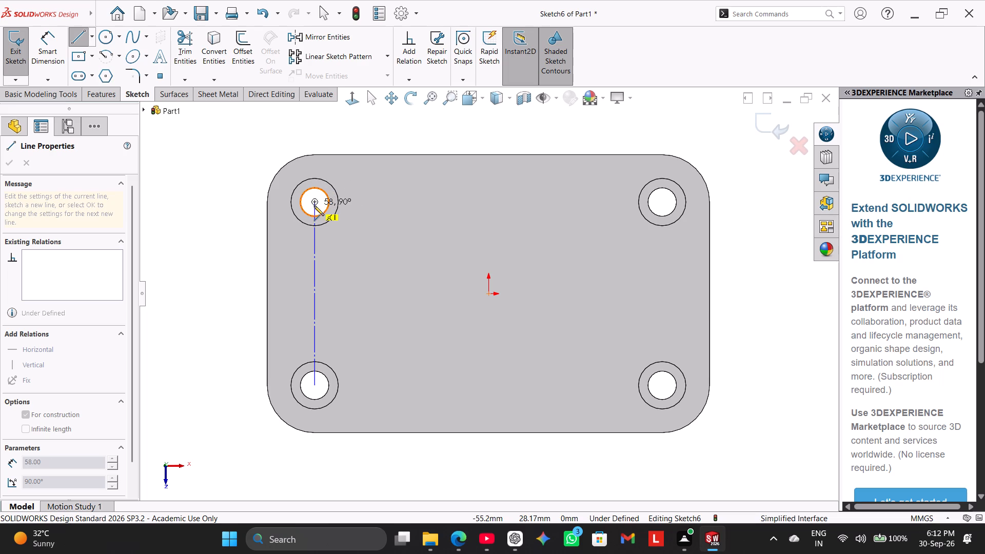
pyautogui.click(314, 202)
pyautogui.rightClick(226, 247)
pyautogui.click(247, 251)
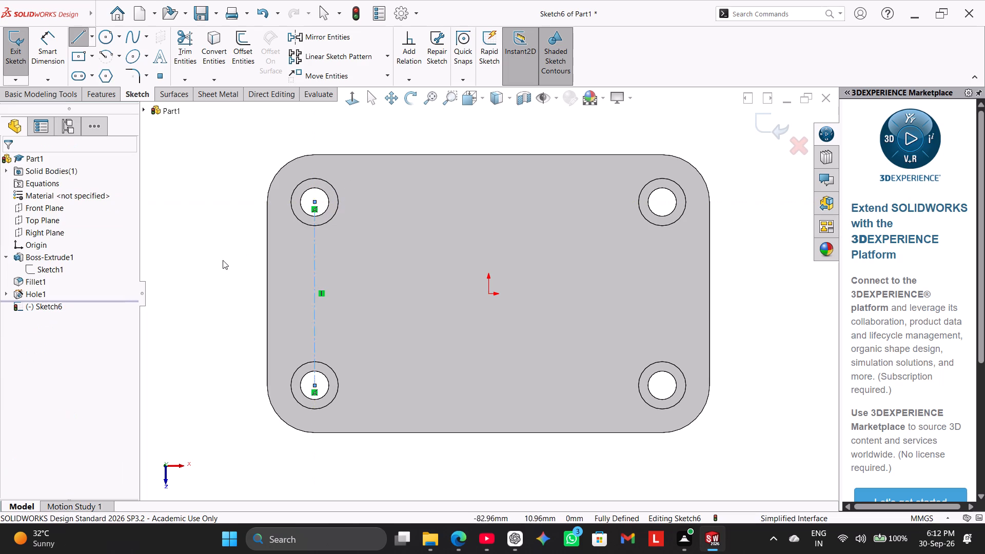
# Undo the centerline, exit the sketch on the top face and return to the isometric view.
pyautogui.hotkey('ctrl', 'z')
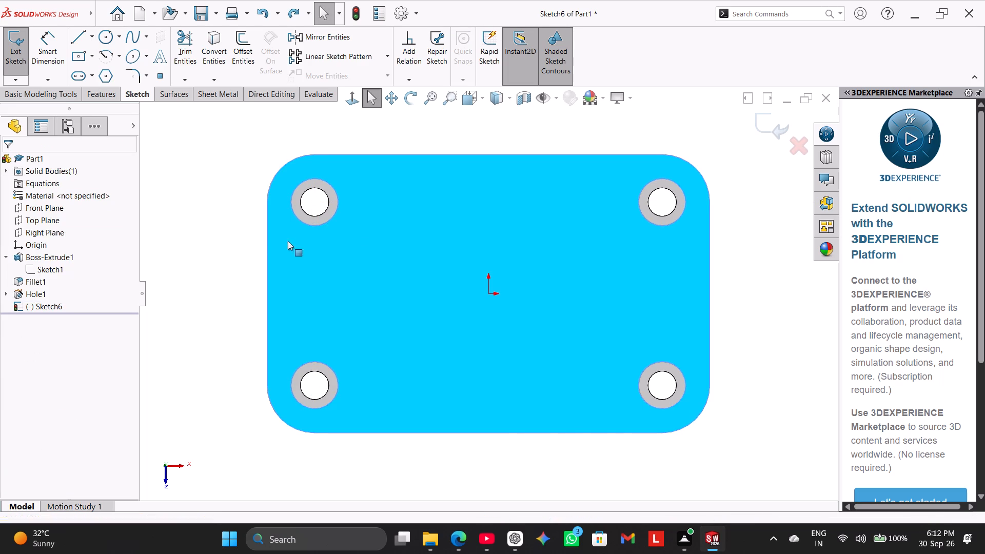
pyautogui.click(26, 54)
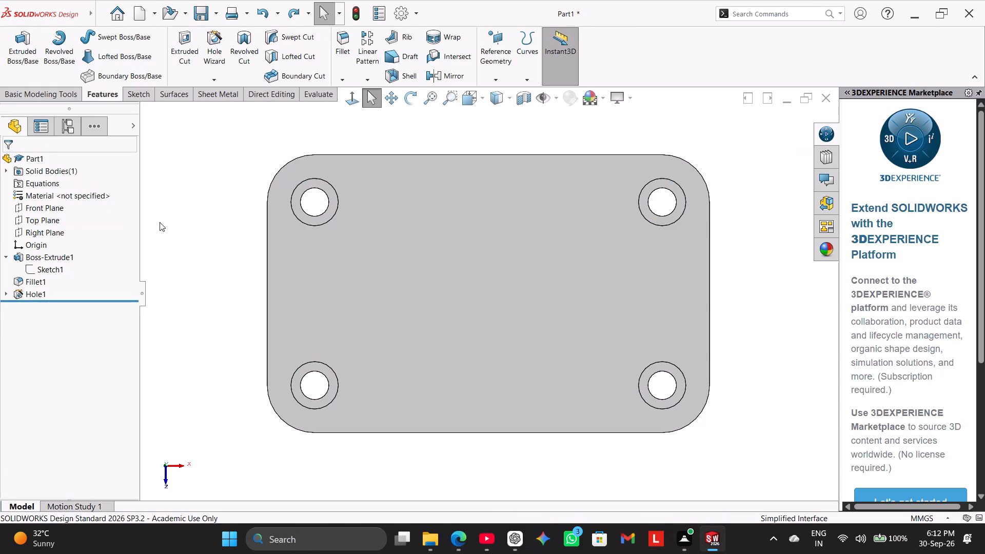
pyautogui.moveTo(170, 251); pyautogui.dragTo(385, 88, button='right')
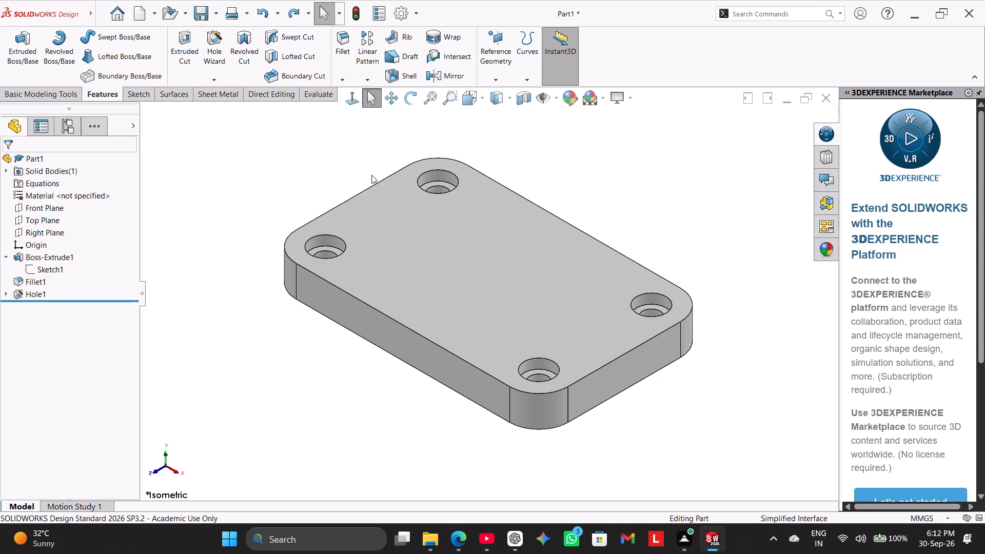
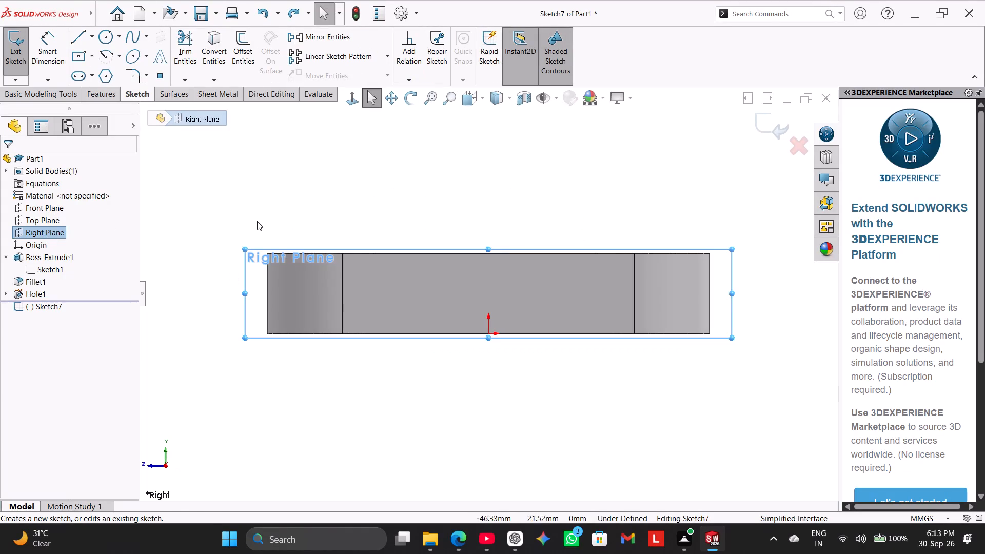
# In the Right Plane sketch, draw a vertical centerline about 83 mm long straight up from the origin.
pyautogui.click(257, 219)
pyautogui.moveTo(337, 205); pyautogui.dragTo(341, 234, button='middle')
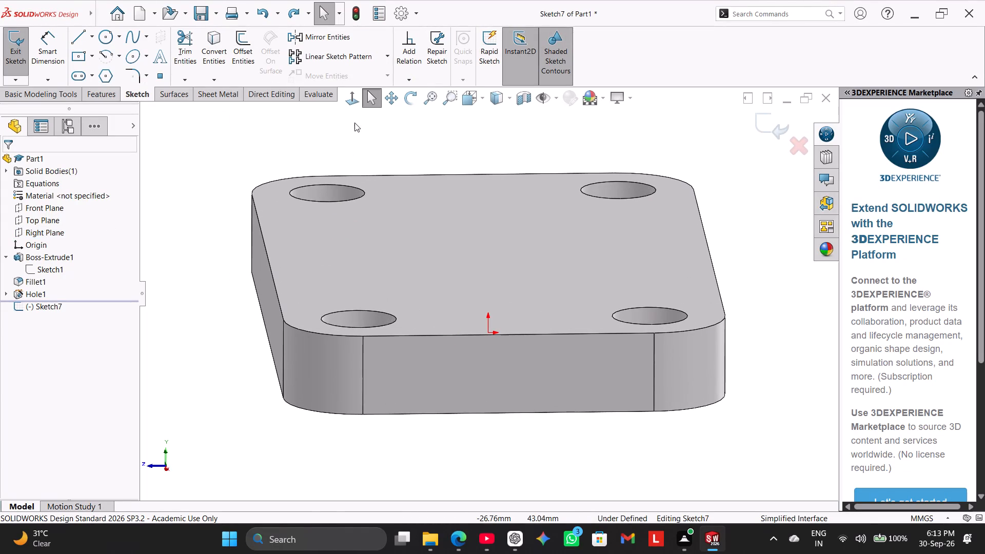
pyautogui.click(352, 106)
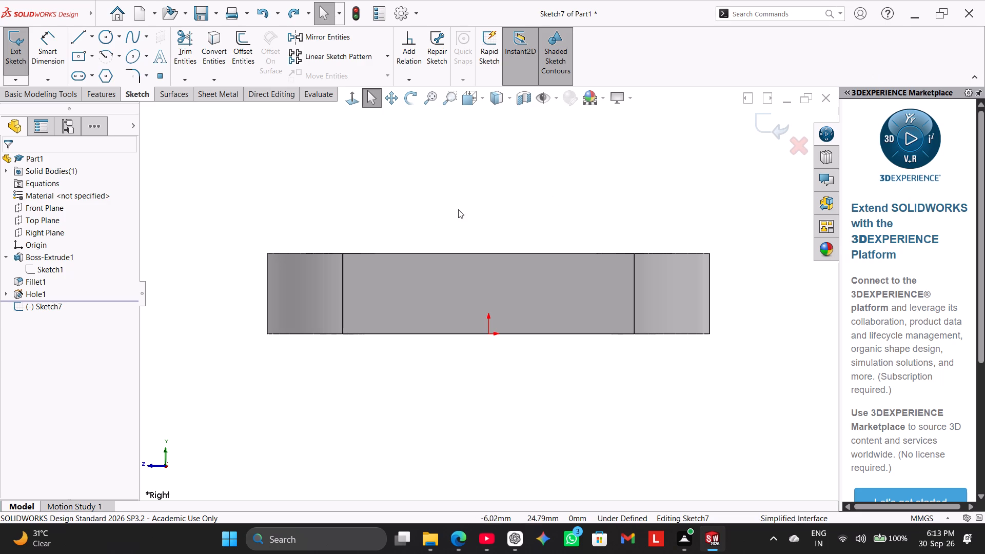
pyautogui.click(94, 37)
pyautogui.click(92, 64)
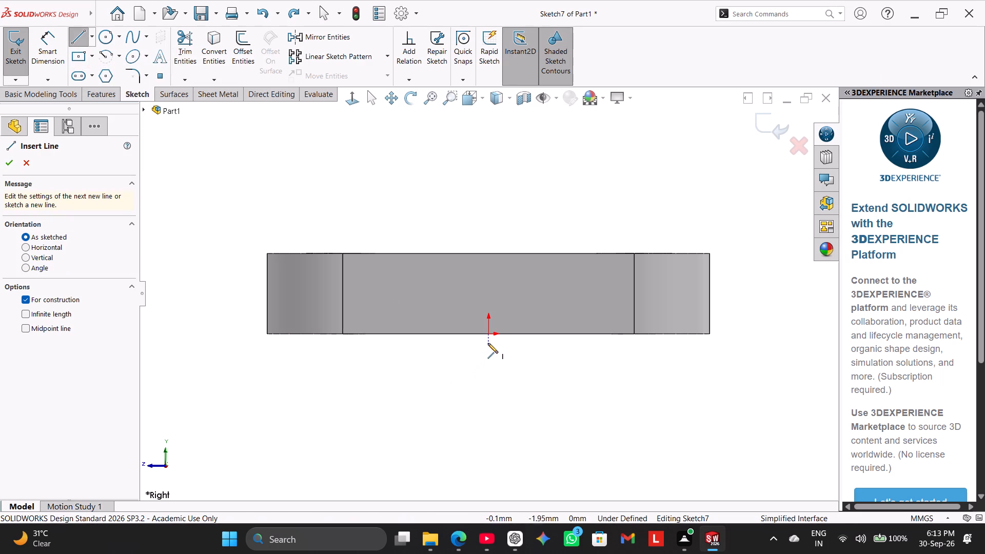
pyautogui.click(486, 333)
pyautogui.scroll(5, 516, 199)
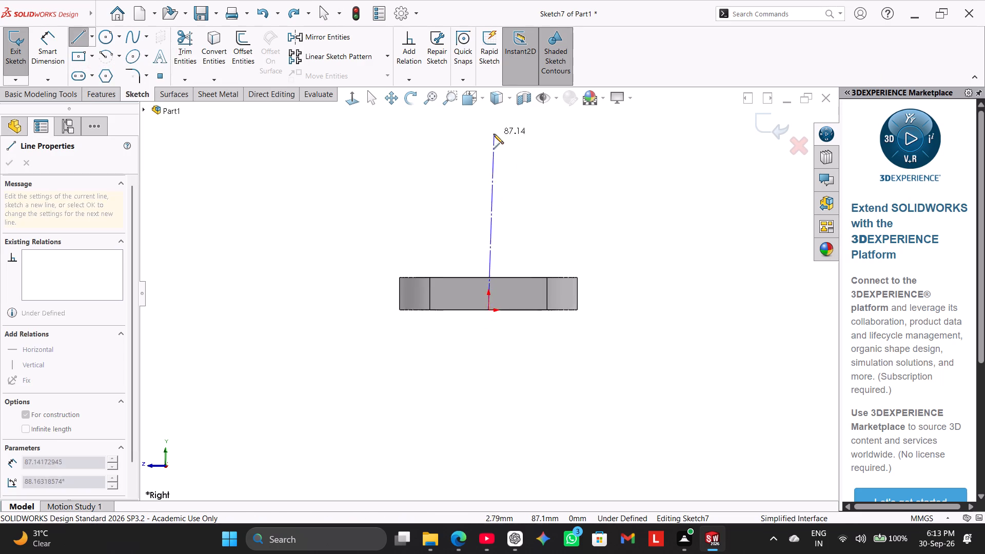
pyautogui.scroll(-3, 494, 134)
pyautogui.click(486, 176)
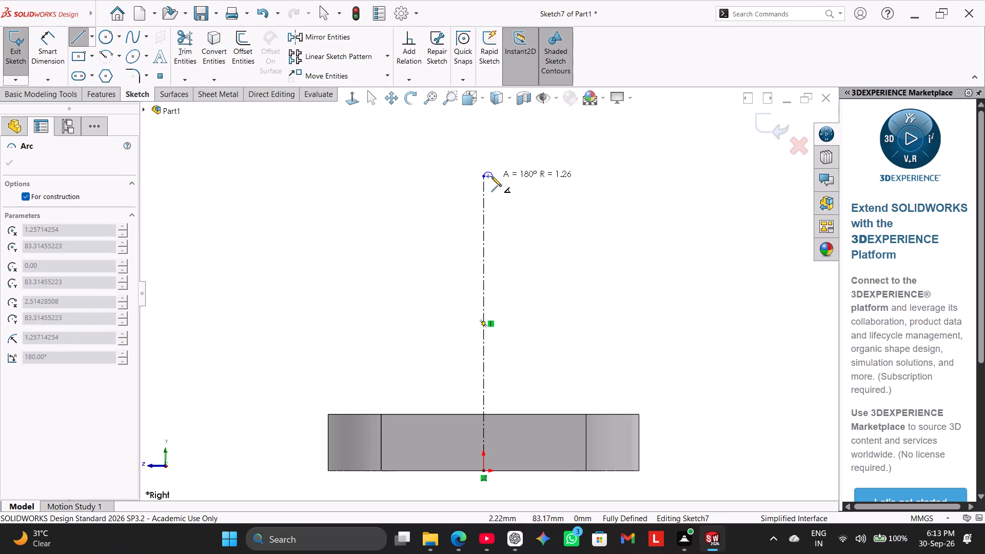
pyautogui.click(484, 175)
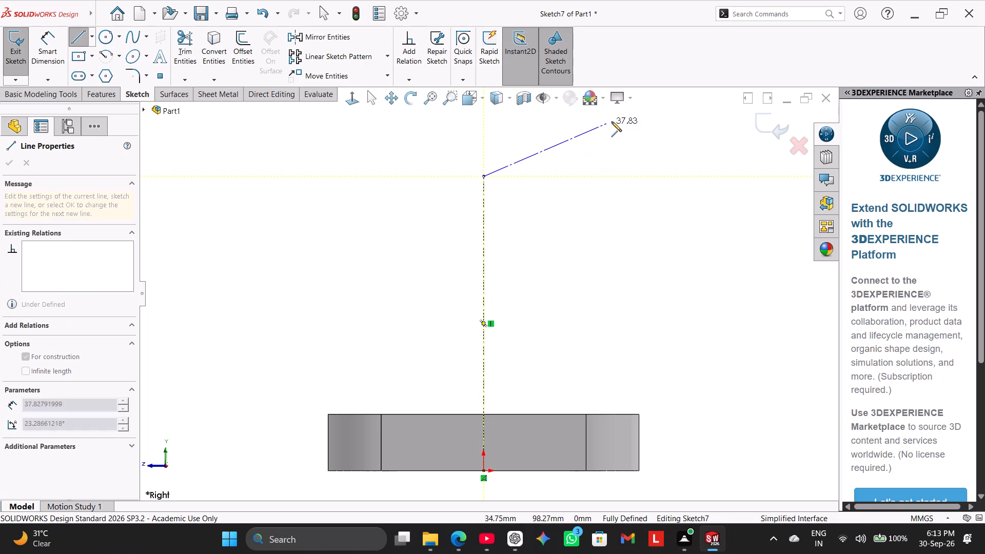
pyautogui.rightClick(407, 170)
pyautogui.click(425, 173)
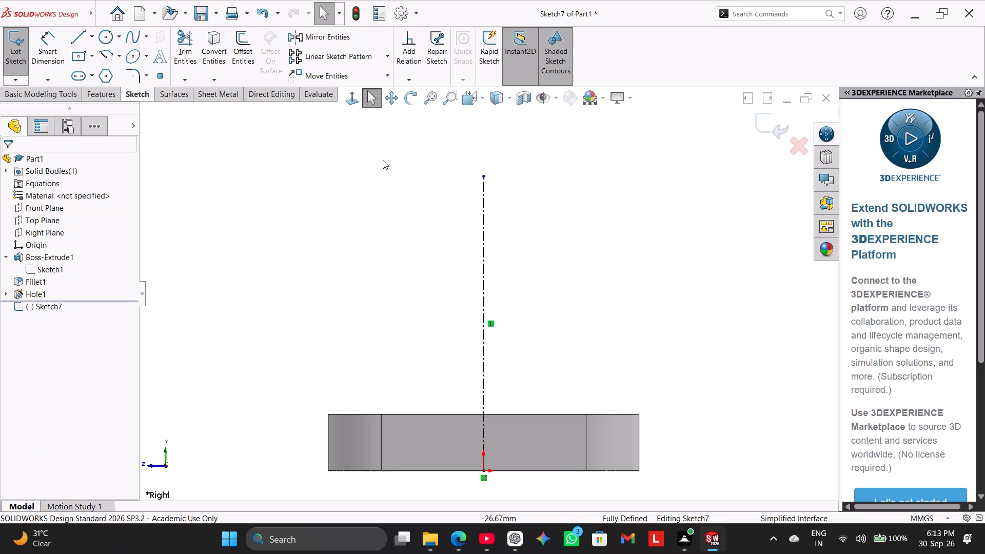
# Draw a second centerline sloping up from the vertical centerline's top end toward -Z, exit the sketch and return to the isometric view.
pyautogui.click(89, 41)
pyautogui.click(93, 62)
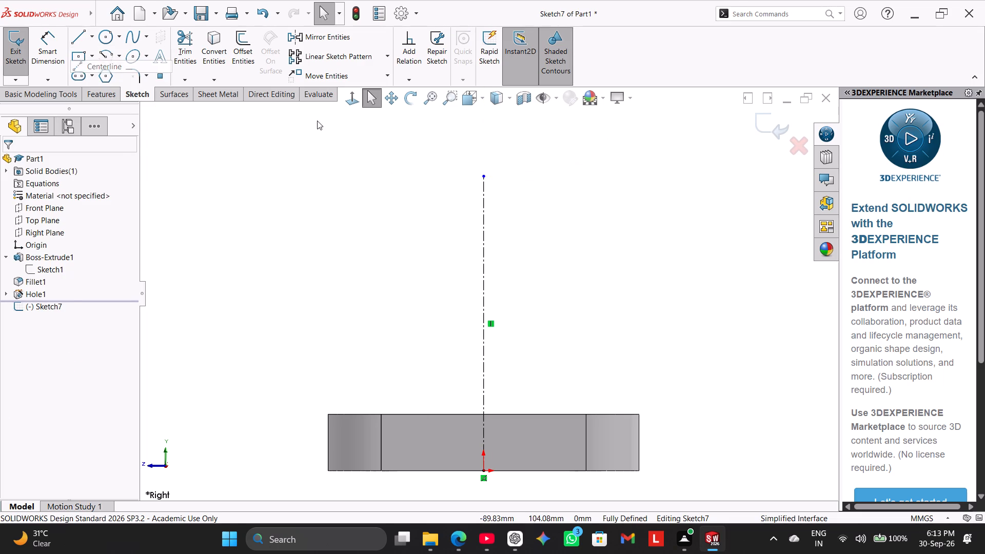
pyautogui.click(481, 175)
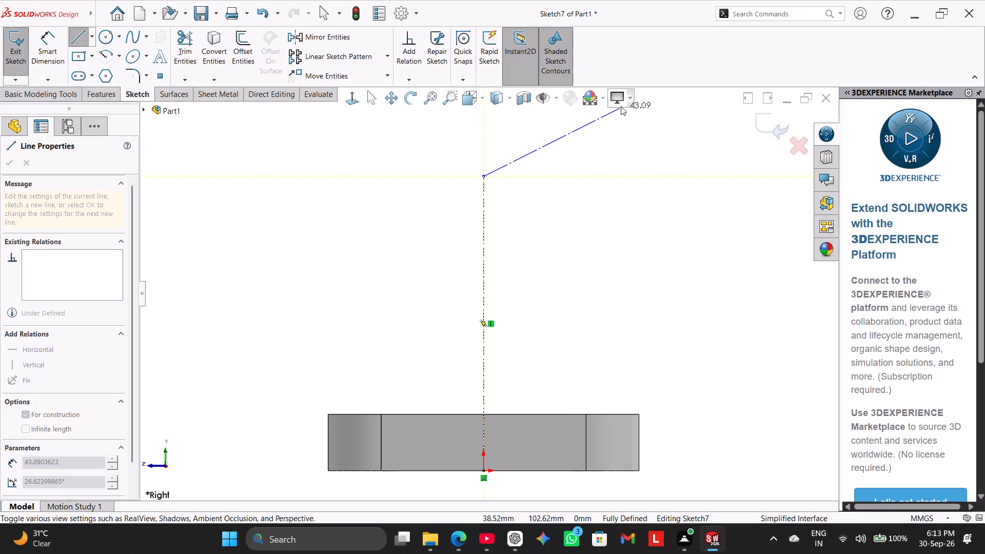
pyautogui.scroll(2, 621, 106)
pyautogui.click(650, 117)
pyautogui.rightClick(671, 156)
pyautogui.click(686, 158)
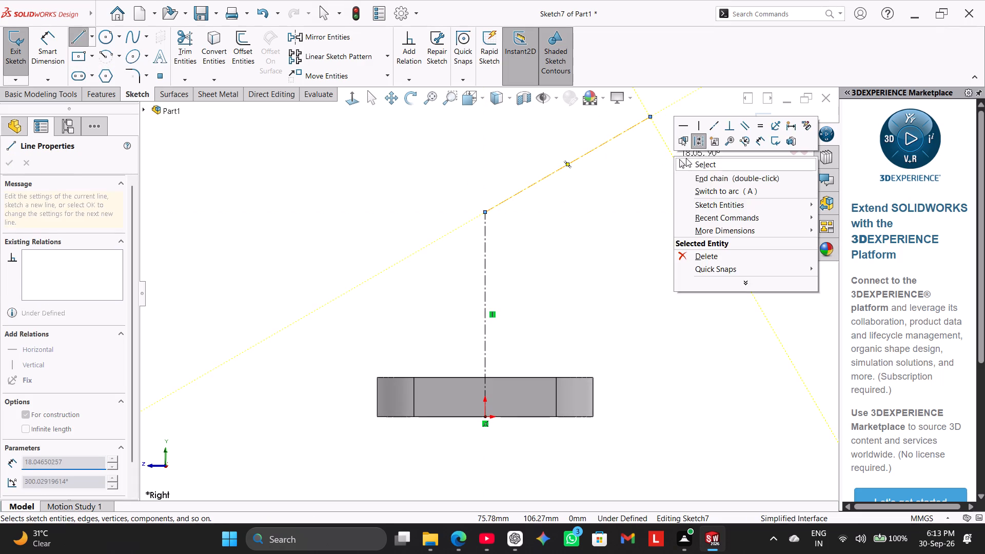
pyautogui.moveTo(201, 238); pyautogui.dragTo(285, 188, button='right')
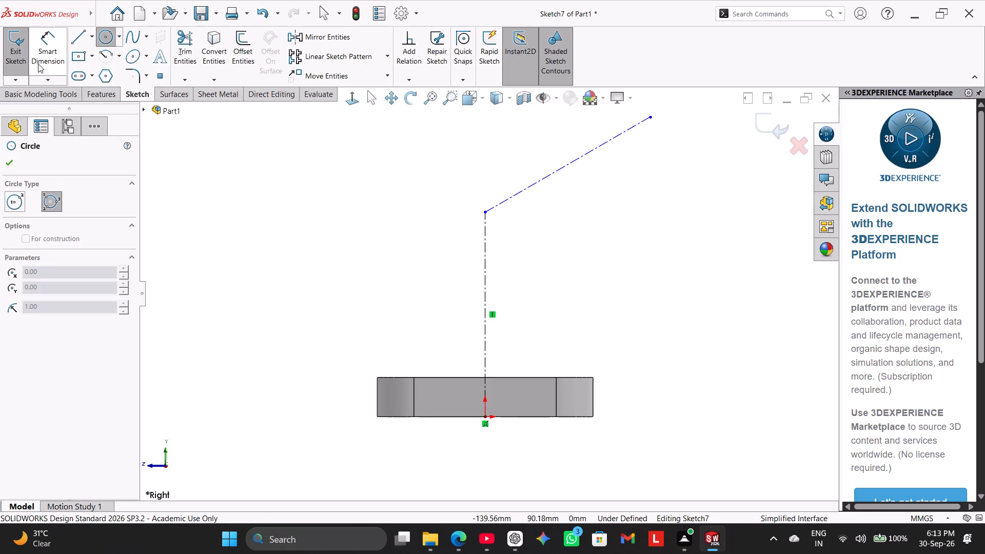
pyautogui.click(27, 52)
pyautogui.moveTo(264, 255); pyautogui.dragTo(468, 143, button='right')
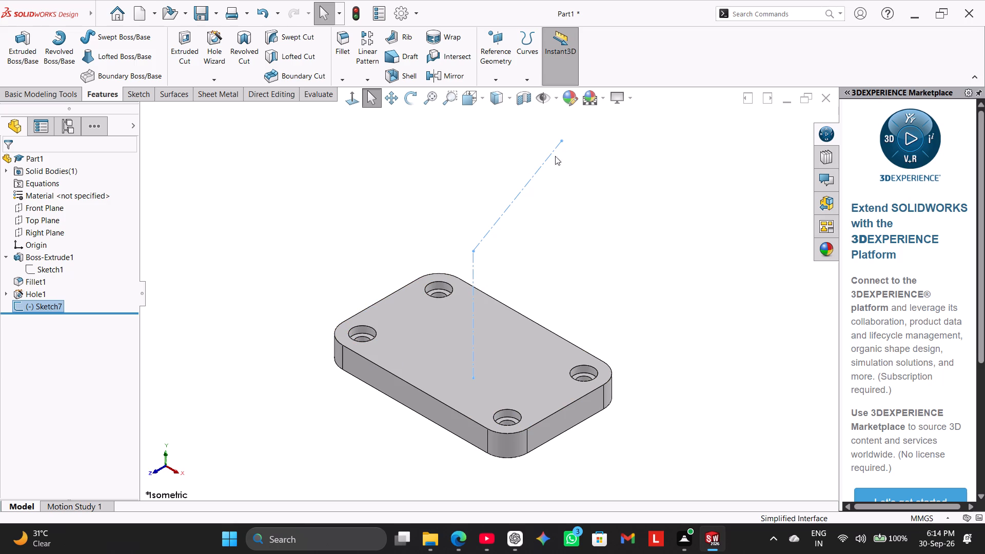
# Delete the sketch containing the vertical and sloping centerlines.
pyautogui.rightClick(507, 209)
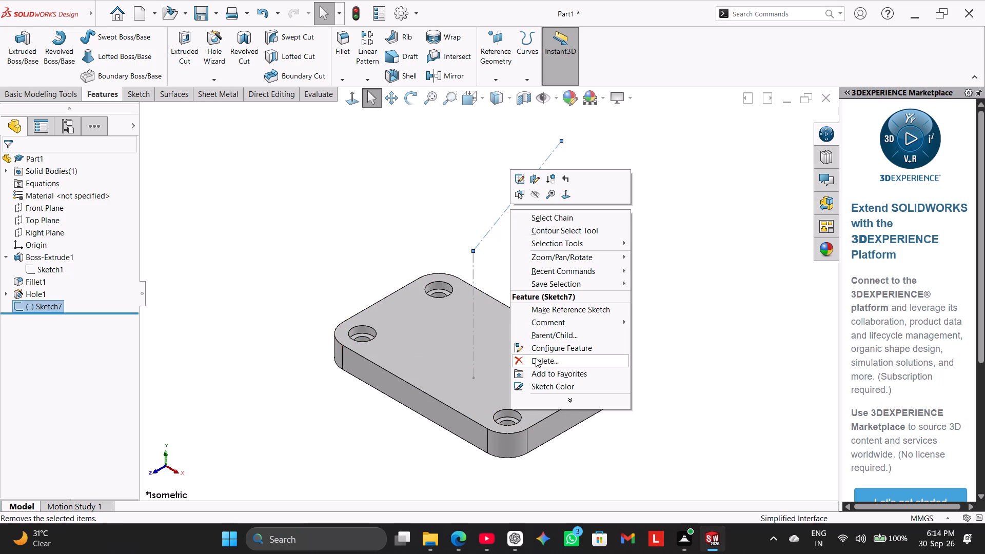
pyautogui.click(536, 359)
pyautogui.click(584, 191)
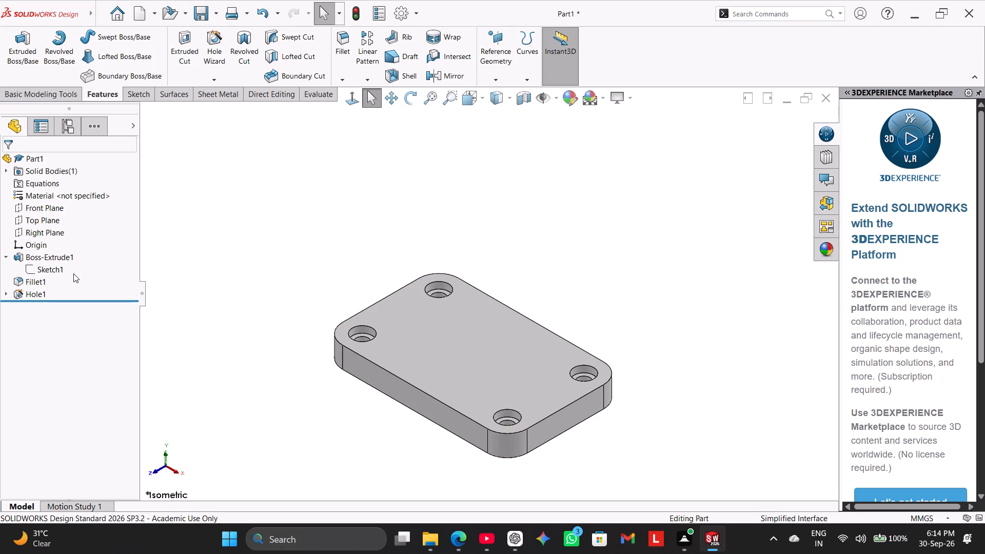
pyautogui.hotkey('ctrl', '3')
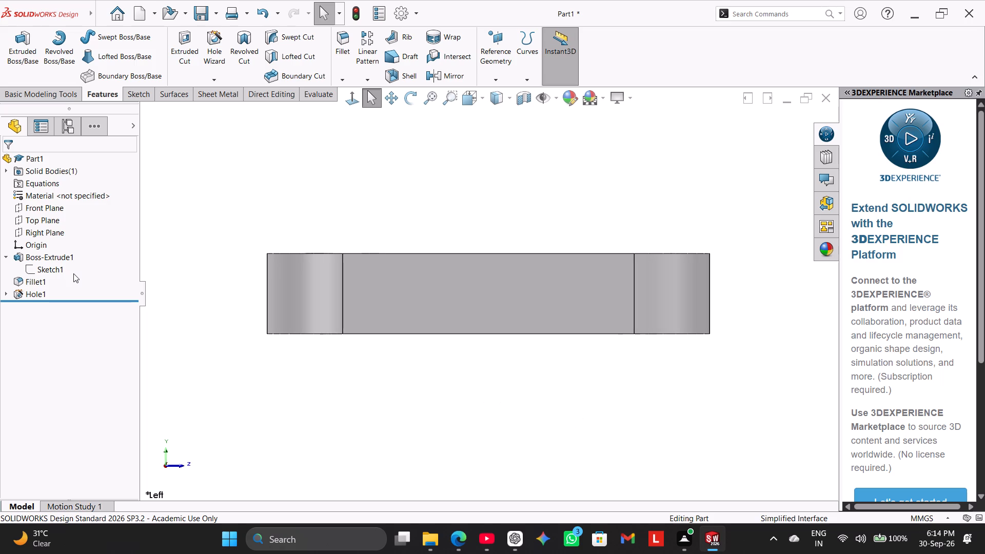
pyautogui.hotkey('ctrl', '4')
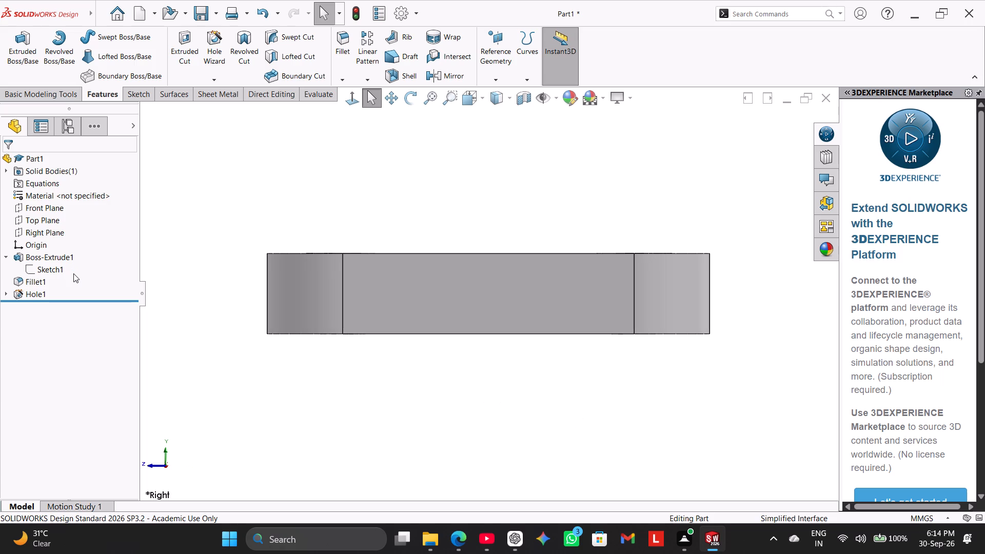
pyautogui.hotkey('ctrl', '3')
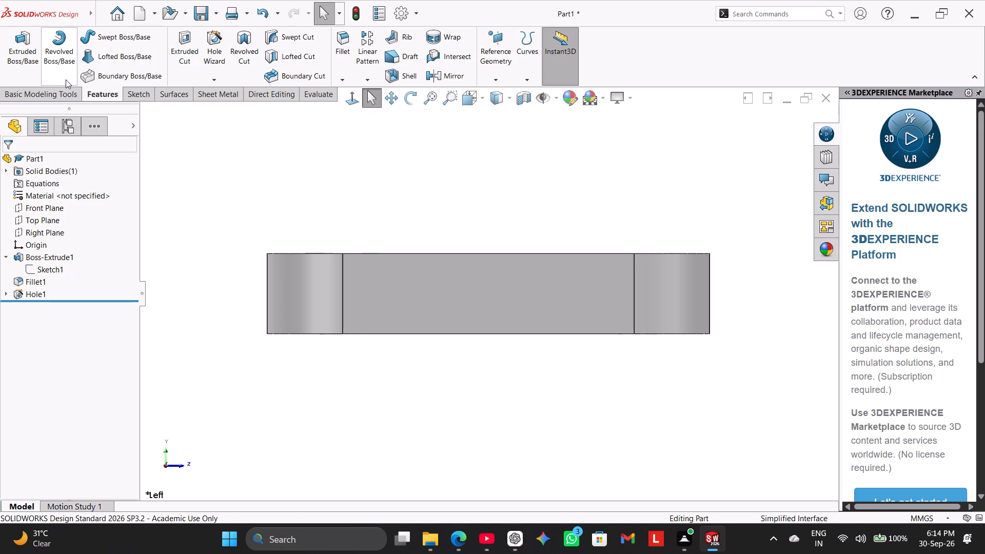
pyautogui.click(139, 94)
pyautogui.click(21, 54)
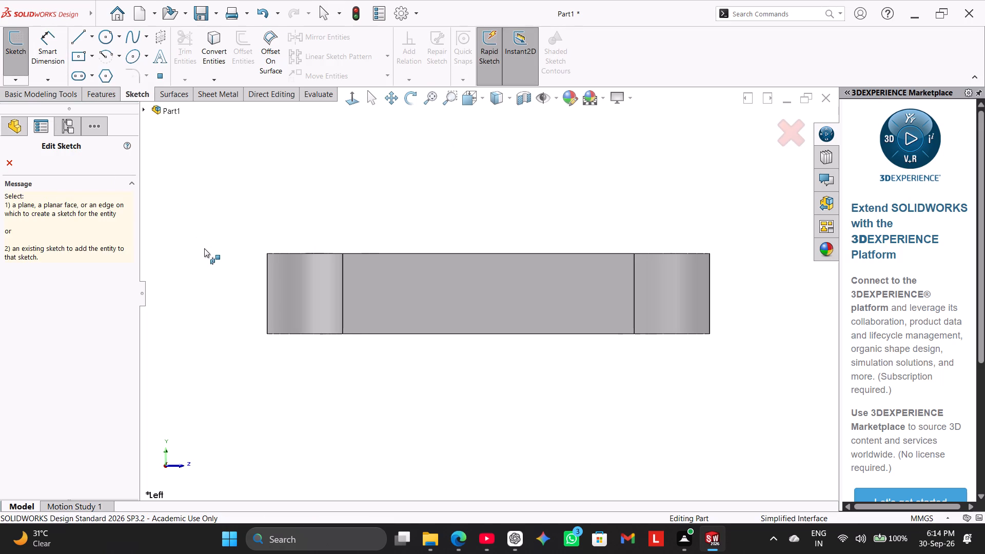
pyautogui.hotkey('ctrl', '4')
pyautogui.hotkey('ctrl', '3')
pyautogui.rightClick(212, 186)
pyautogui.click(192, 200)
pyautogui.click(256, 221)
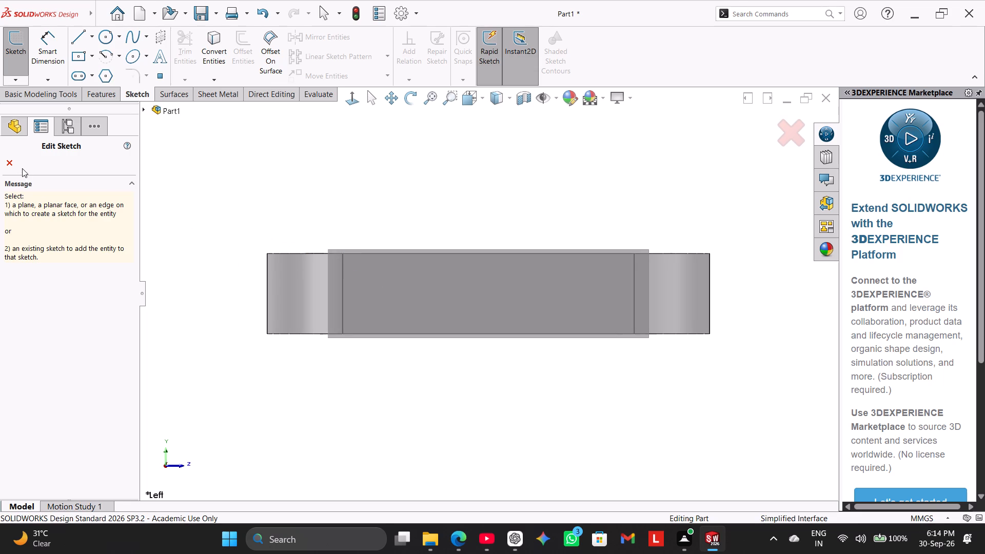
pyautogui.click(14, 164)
# Start a sketch on the Right Plane, viewed from the -X side, and draw a vertical centerline from the origin up above the block.
pyautogui.click(53, 232)
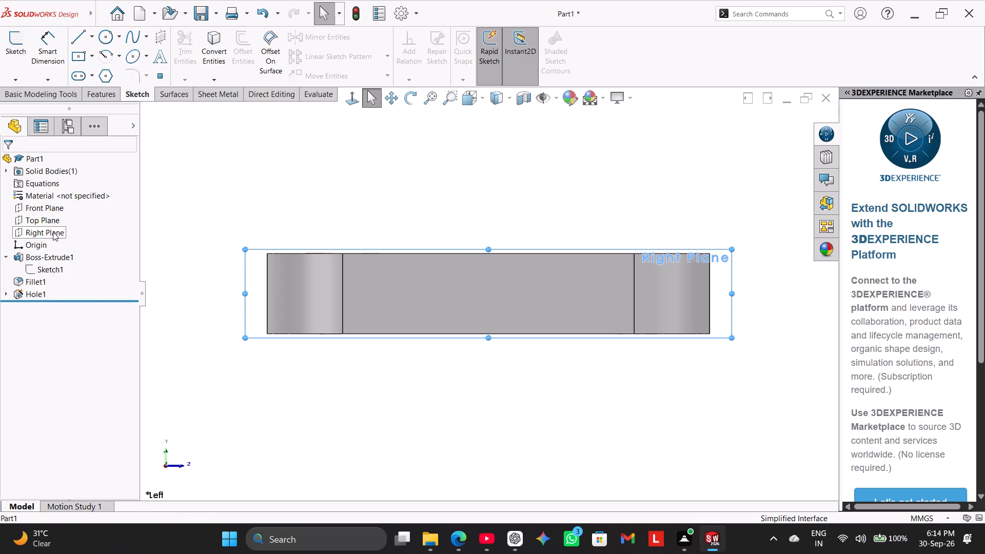
pyautogui.click(62, 219)
pyautogui.click(208, 212)
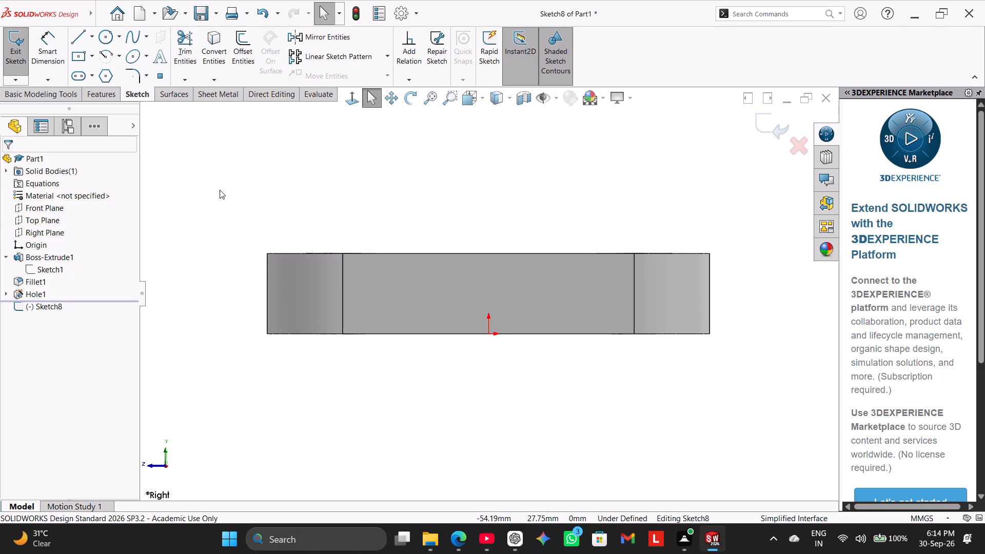
pyautogui.click(357, 100)
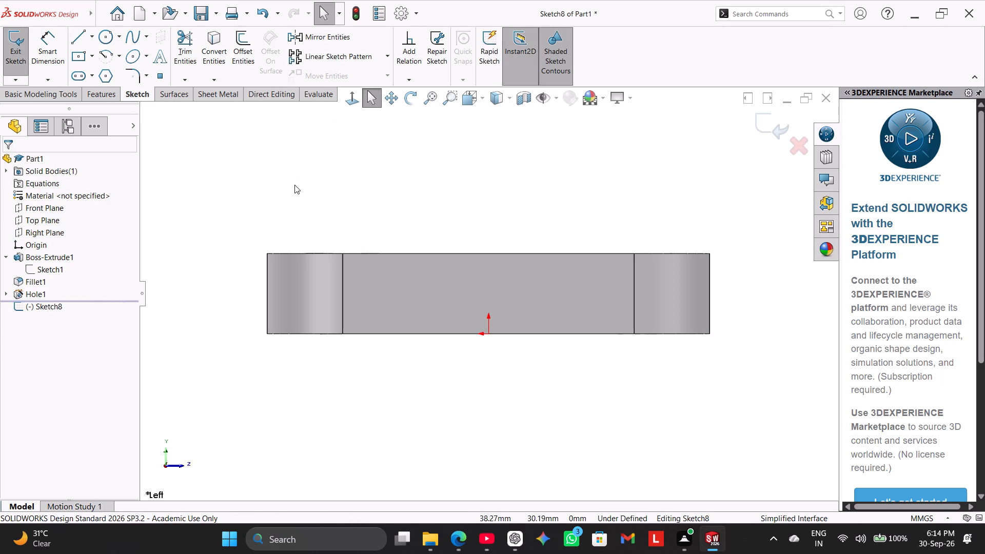
pyautogui.click(90, 35)
pyautogui.click(104, 62)
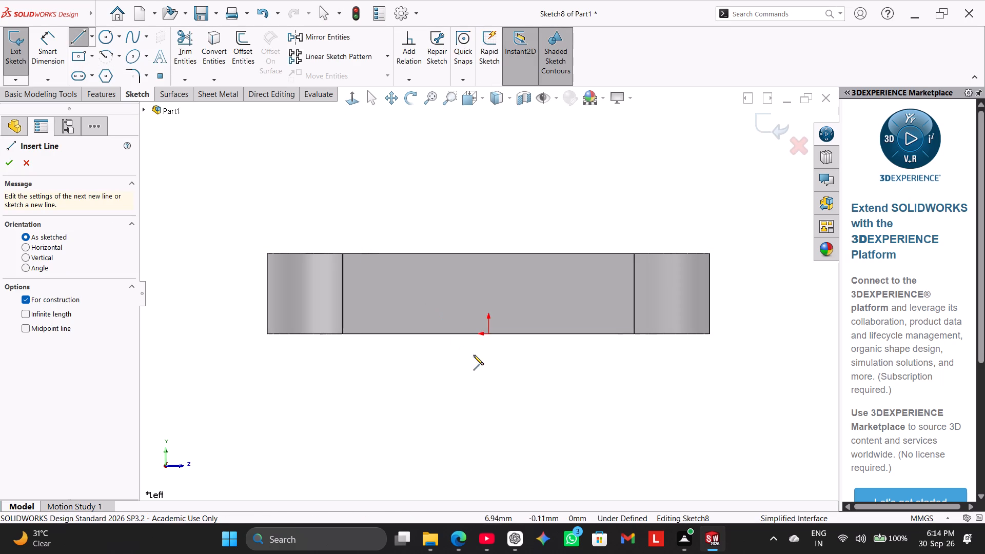
pyautogui.click(487, 333)
pyautogui.scroll(3, 499, 241)
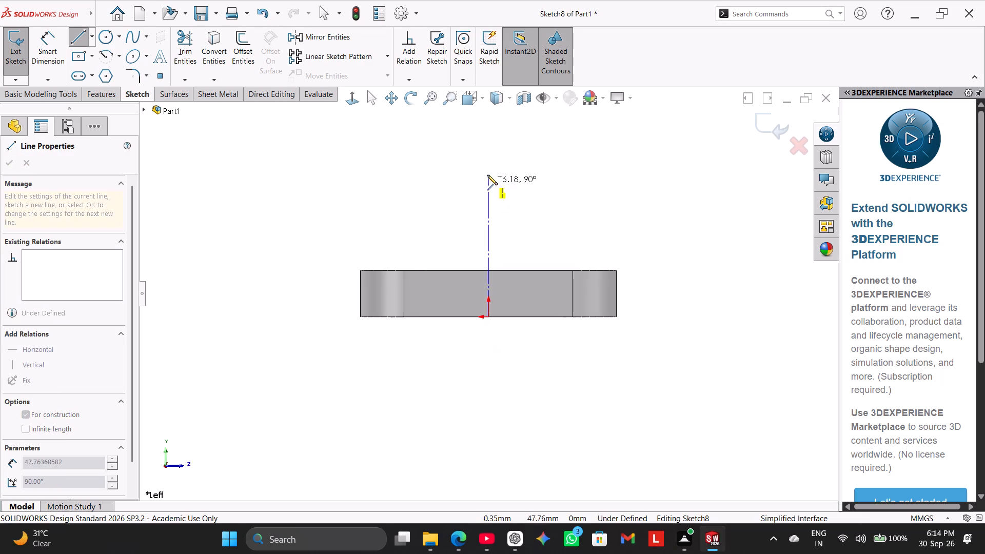
pyautogui.scroll(1, 487, 150)
pyautogui.click(488, 138)
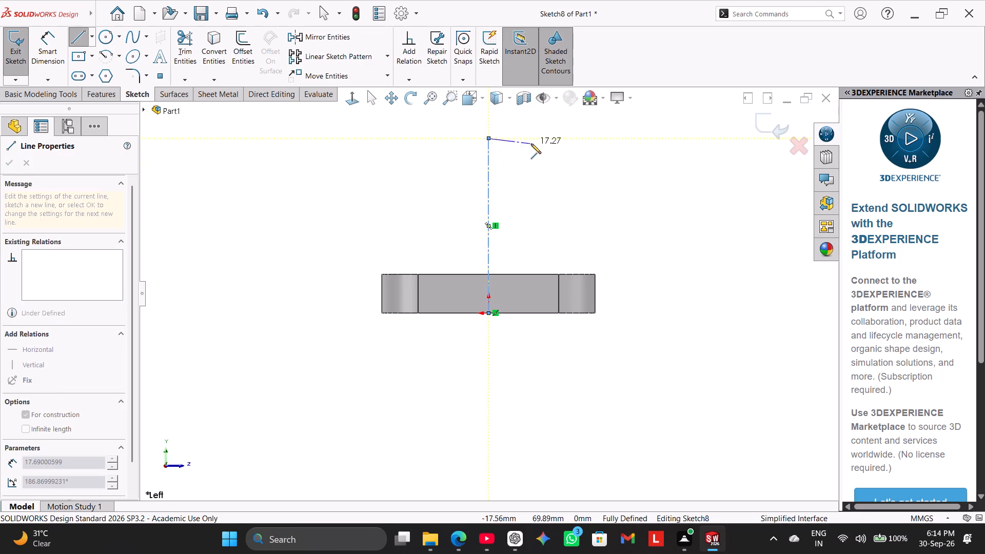
# Draw a centerline sloping up from the vertical centerline's top end toward +Z, exit the sketch and return to the isometric view.
pyautogui.scroll(3, 531, 144)
pyautogui.scroll(-3, 533, 150)
pyautogui.click(596, 152)
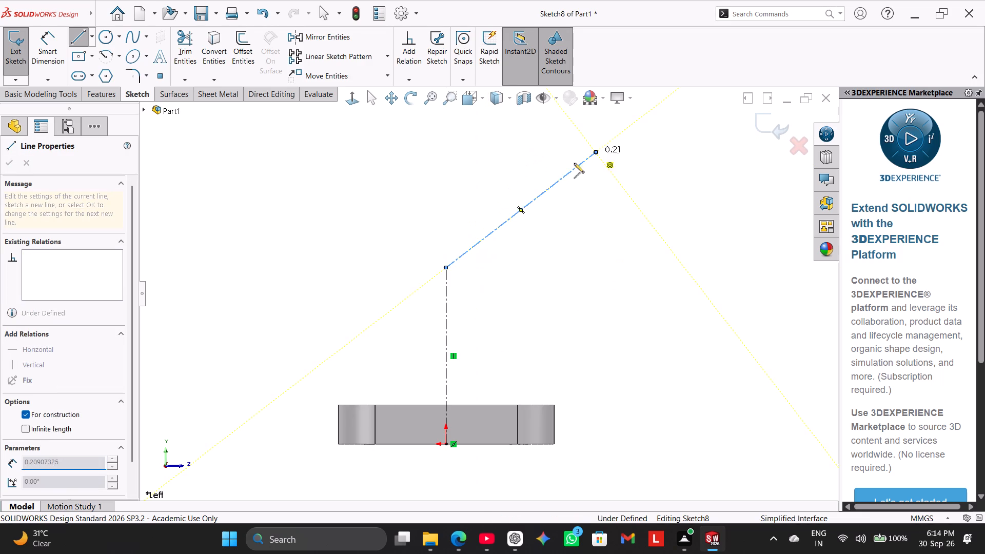
pyautogui.rightClick(414, 184)
pyautogui.click(452, 193)
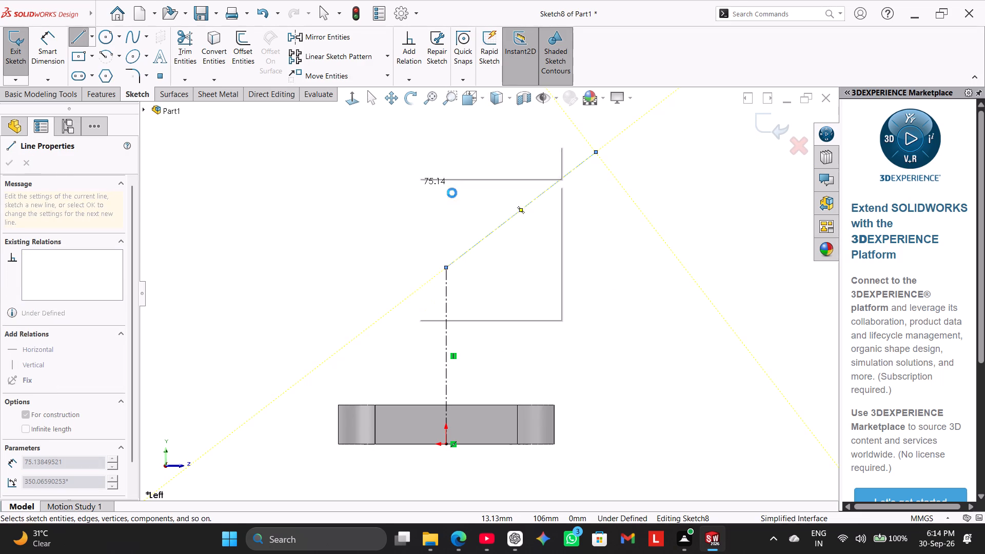
pyautogui.moveTo(235, 277); pyautogui.dragTo(360, 202, button='right')
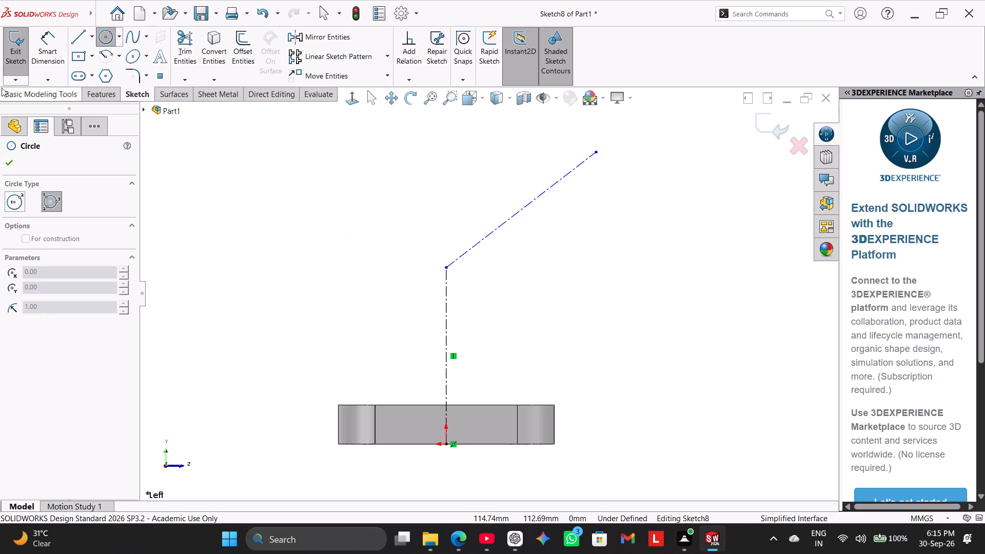
pyautogui.click(6, 47)
pyautogui.moveTo(182, 222); pyautogui.dragTo(291, 136, button='right')
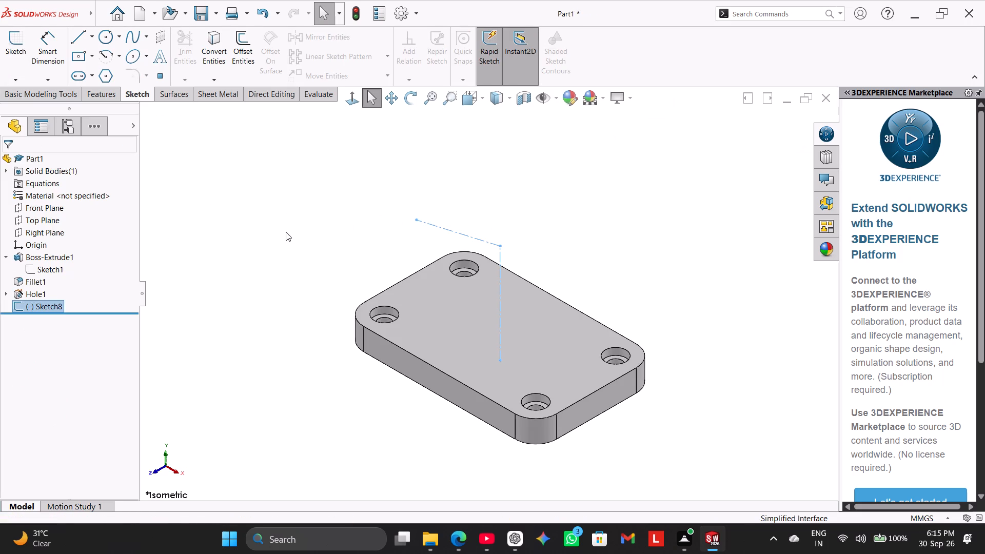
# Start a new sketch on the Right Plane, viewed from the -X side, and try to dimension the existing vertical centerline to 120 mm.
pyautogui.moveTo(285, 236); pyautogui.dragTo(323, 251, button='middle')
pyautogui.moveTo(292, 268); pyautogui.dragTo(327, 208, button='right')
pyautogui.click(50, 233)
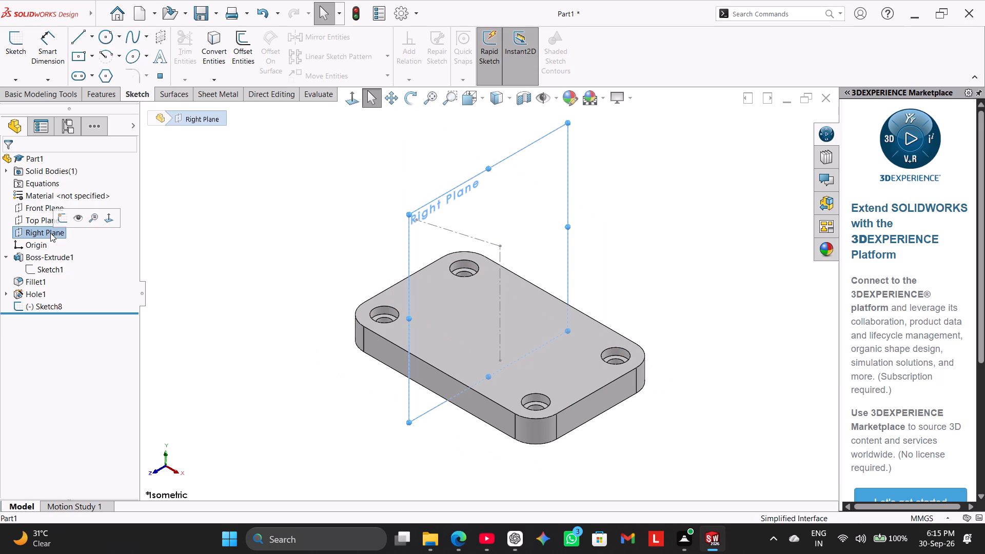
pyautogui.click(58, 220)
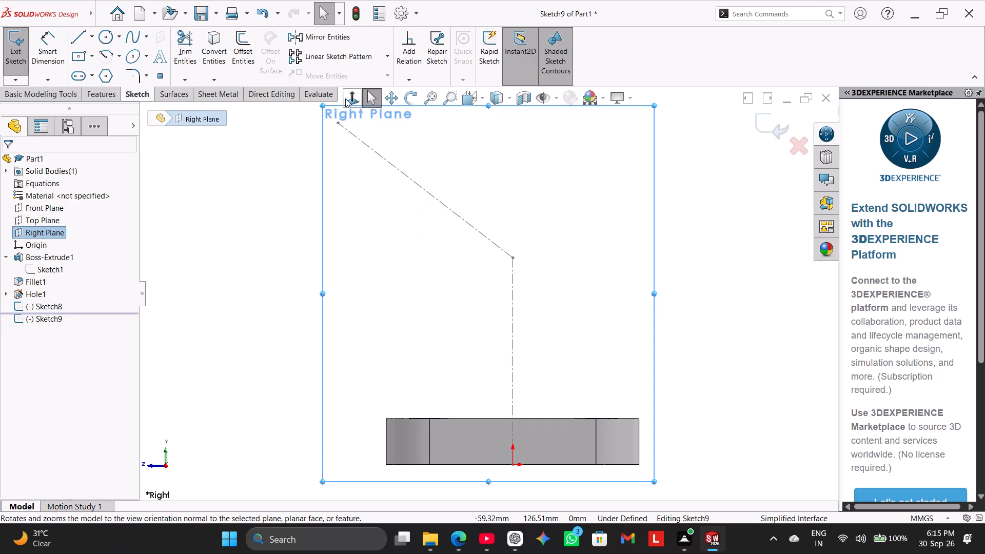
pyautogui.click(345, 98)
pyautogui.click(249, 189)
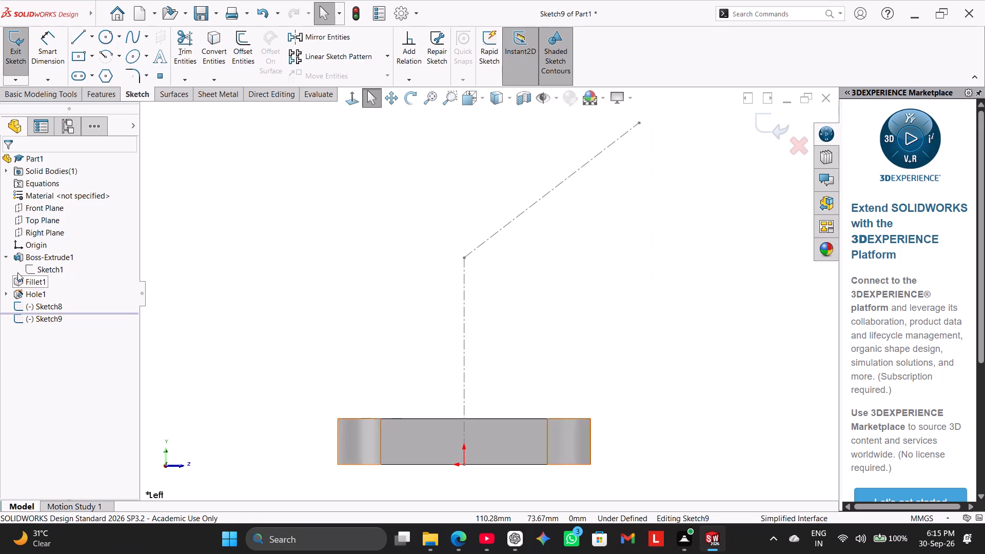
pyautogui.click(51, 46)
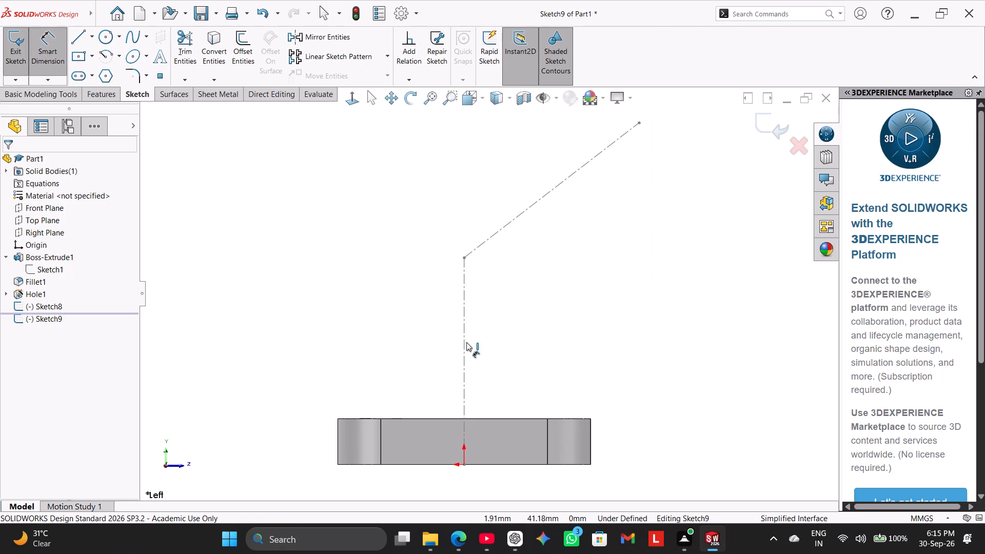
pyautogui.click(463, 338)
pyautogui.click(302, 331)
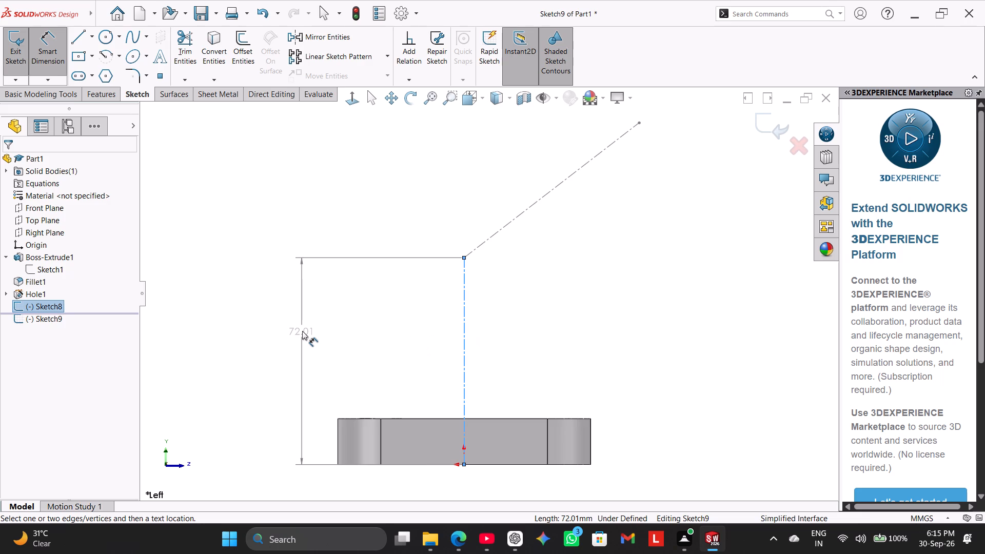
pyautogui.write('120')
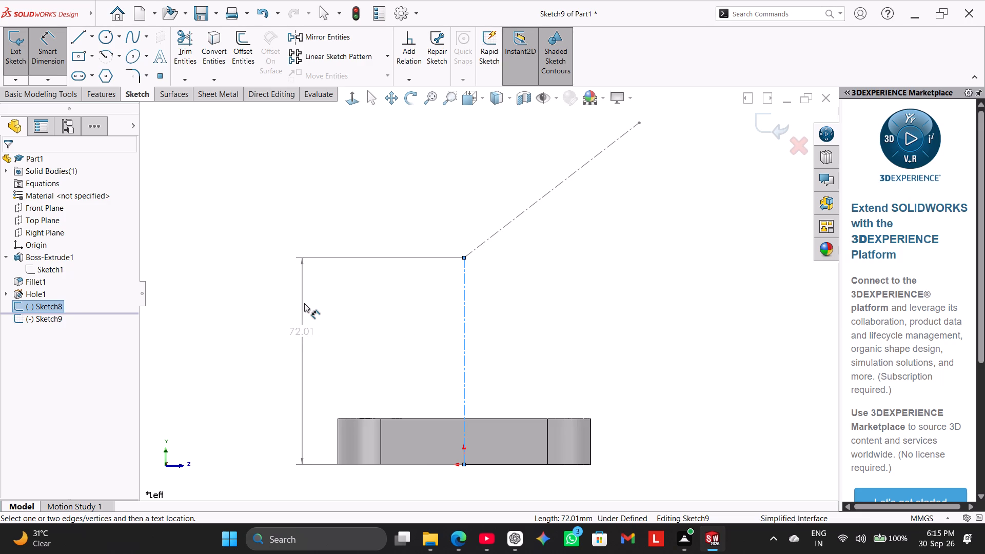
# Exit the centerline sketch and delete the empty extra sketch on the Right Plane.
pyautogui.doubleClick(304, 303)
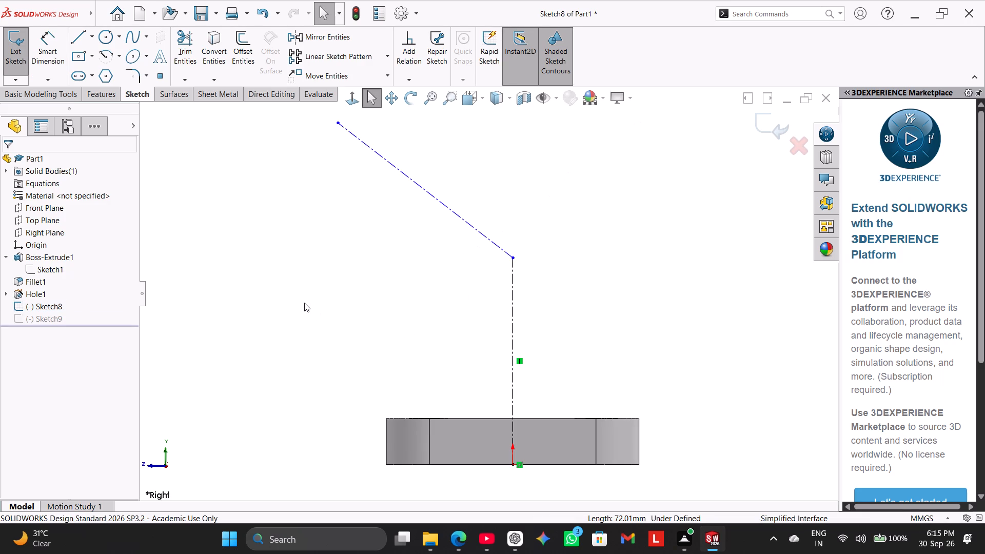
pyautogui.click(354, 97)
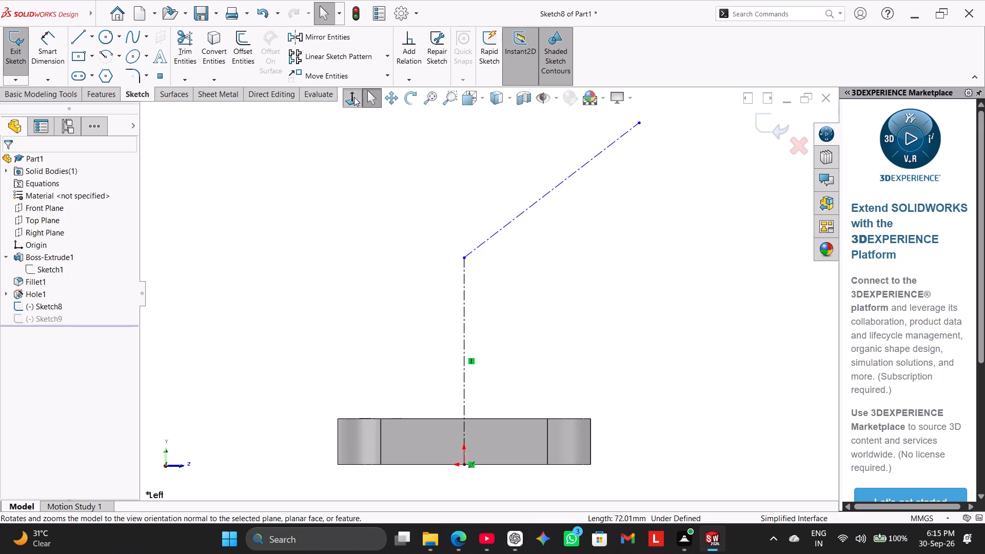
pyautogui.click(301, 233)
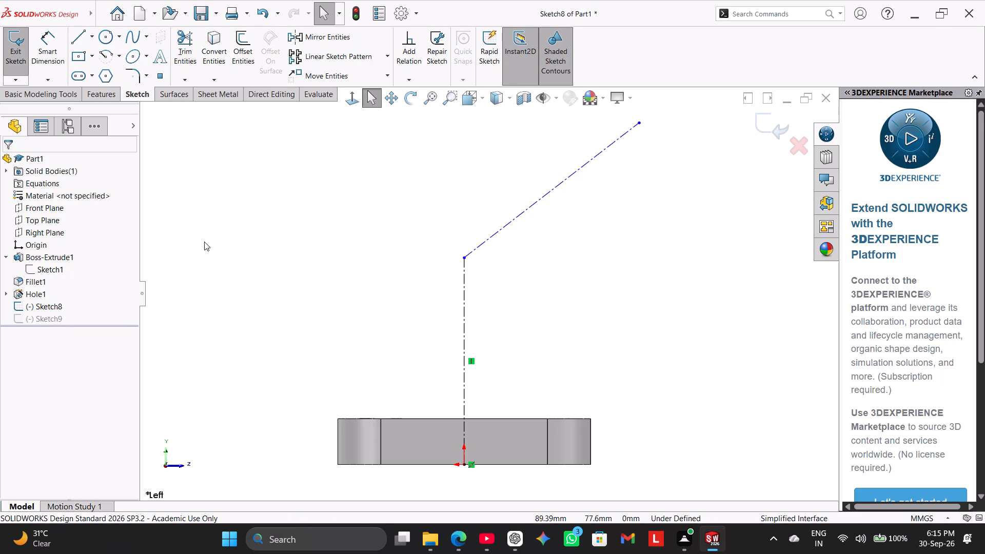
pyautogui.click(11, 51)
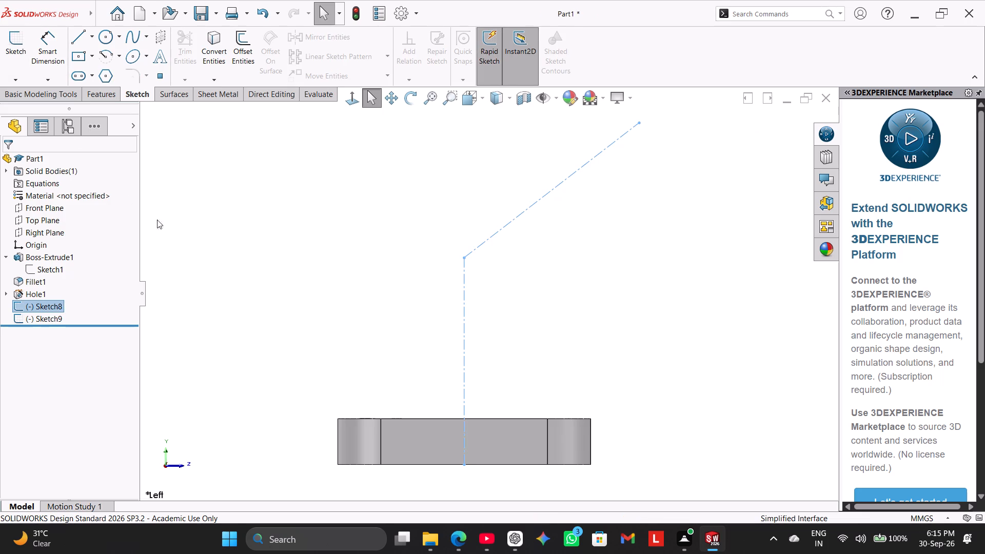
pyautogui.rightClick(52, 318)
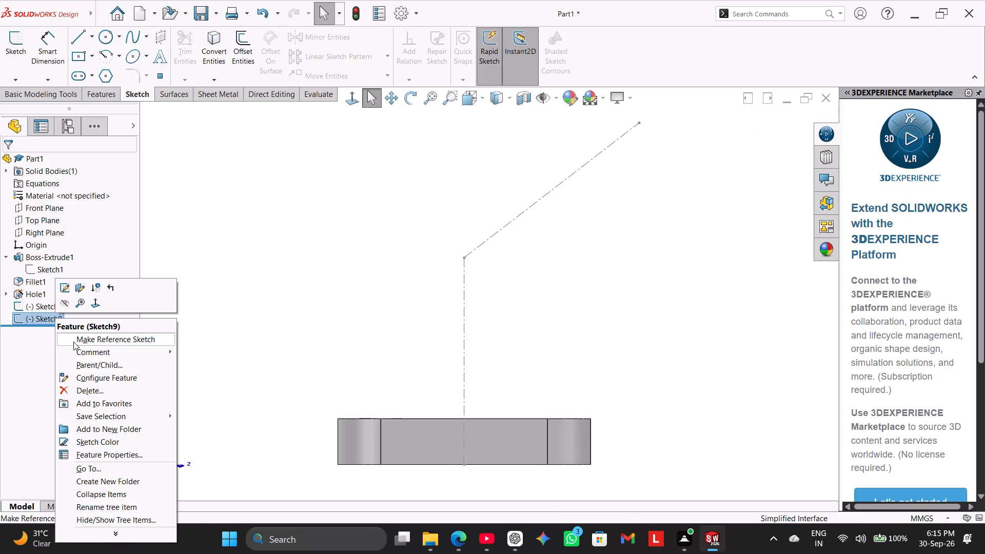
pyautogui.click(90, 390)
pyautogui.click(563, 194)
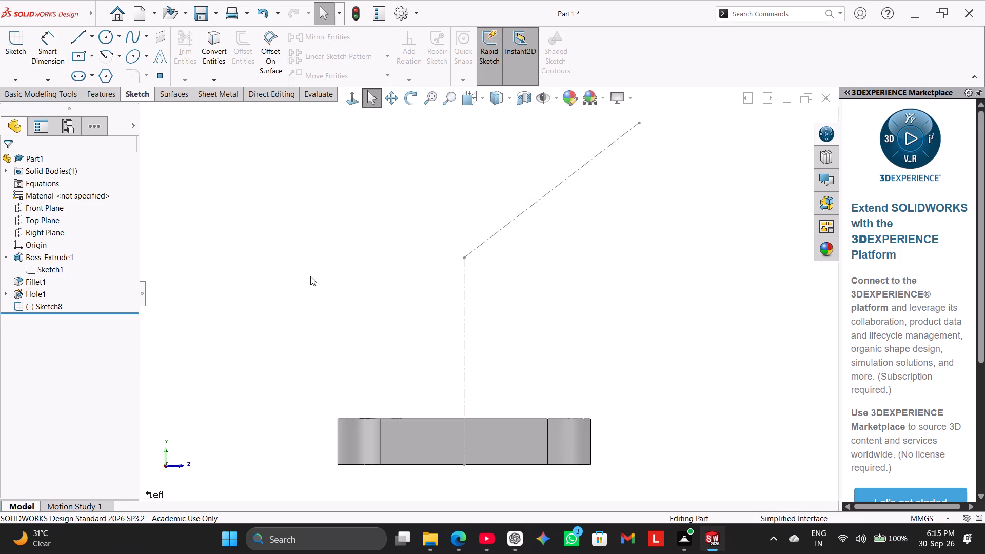
# Open the centerline sketch for editing, viewed from the -X side, and dimension the vertical centerline's length to 120 mm.
pyautogui.doubleClick(461, 332)
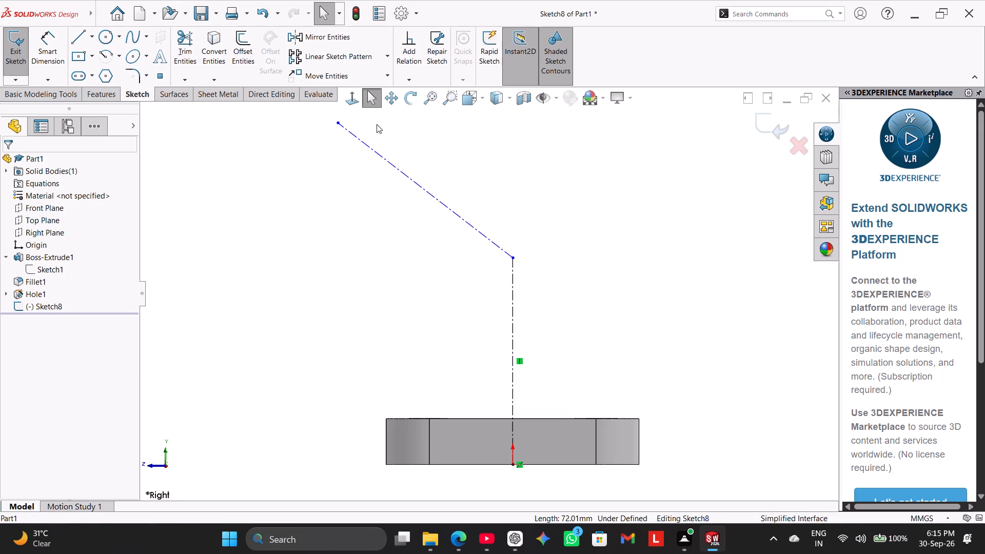
pyautogui.click(351, 102)
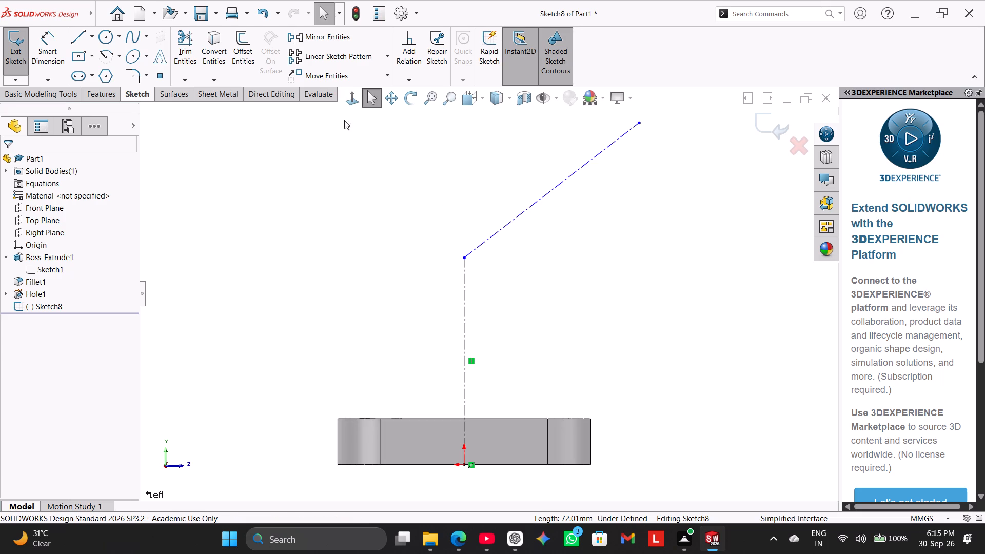
pyautogui.click(326, 221)
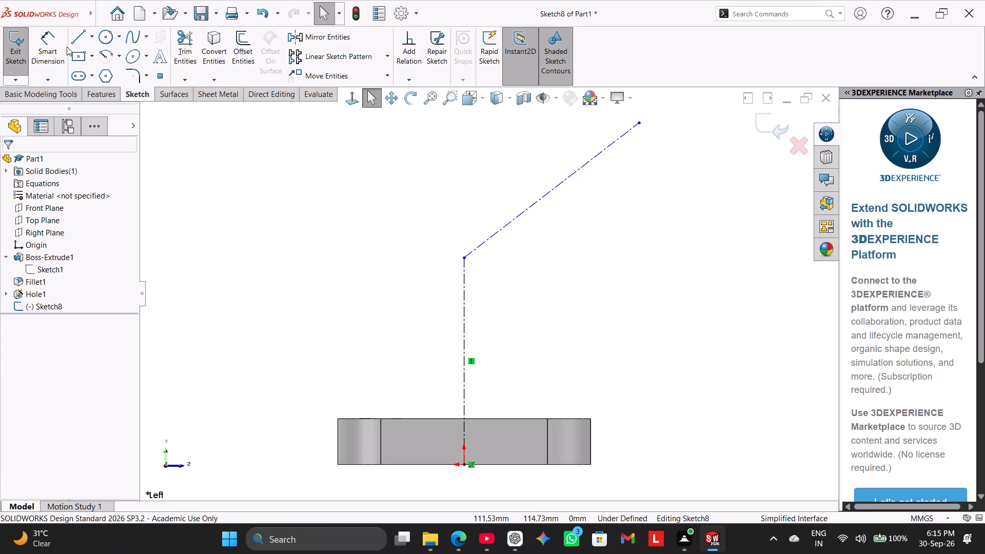
pyautogui.click(64, 47)
pyautogui.click(462, 319)
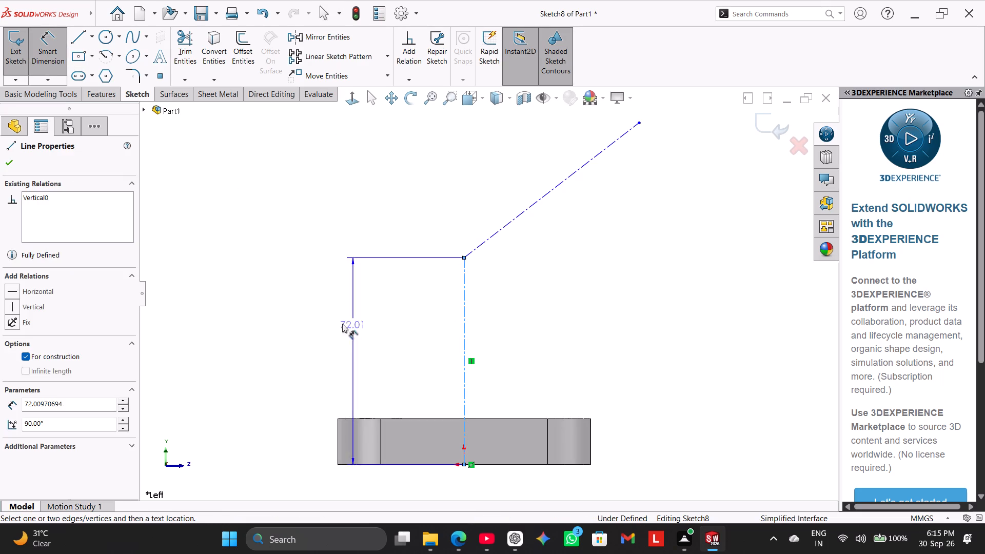
pyautogui.click(294, 324)
pyautogui.write('120')
pyautogui.press('Return')
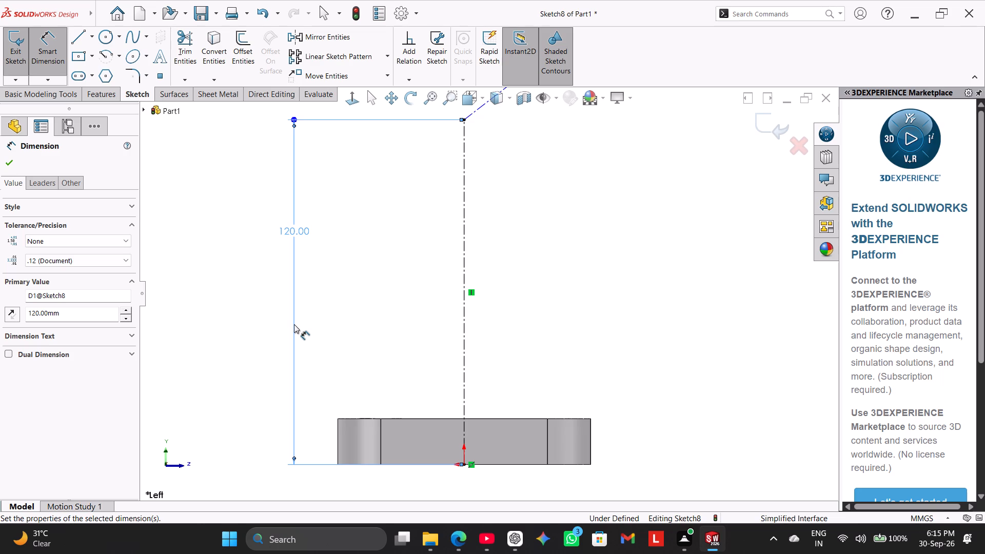
# Dimension the sloping centerline's length to 72 mm.
pyautogui.scroll(3, 599, 271)
pyautogui.scroll(1, 552, 220)
pyautogui.click(325, 181)
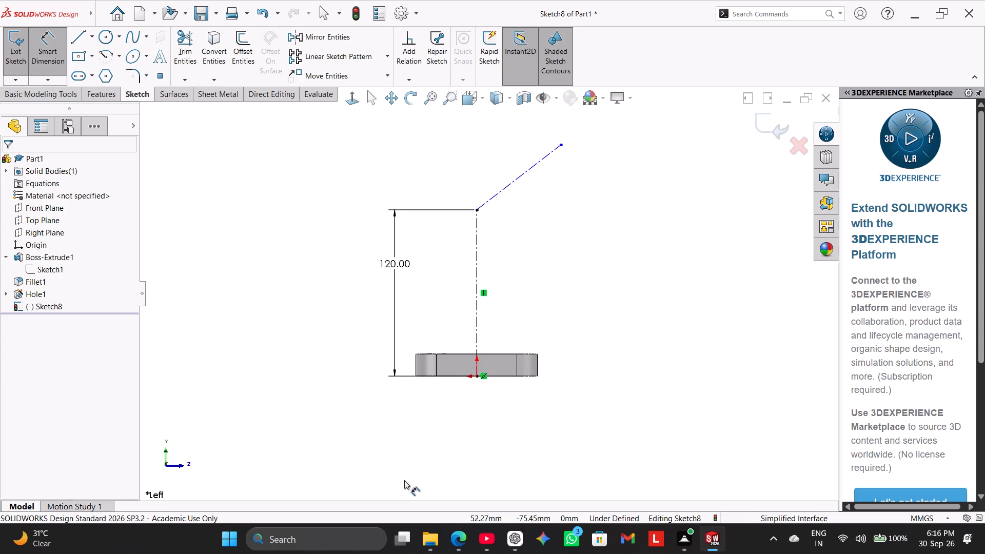
pyautogui.click(528, 169)
pyautogui.click(481, 153)
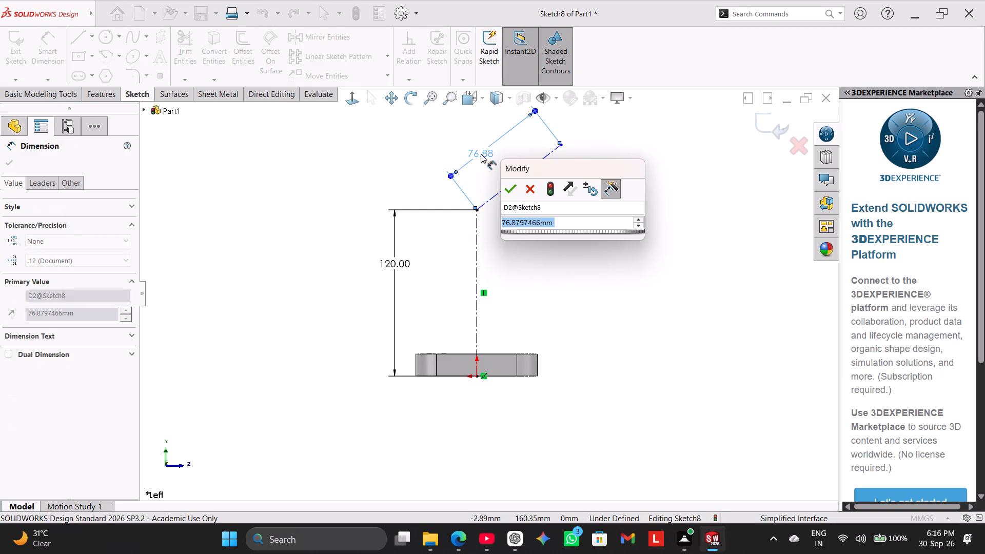
pyautogui.press('7')
pyautogui.press('2')
pyautogui.press('Return')
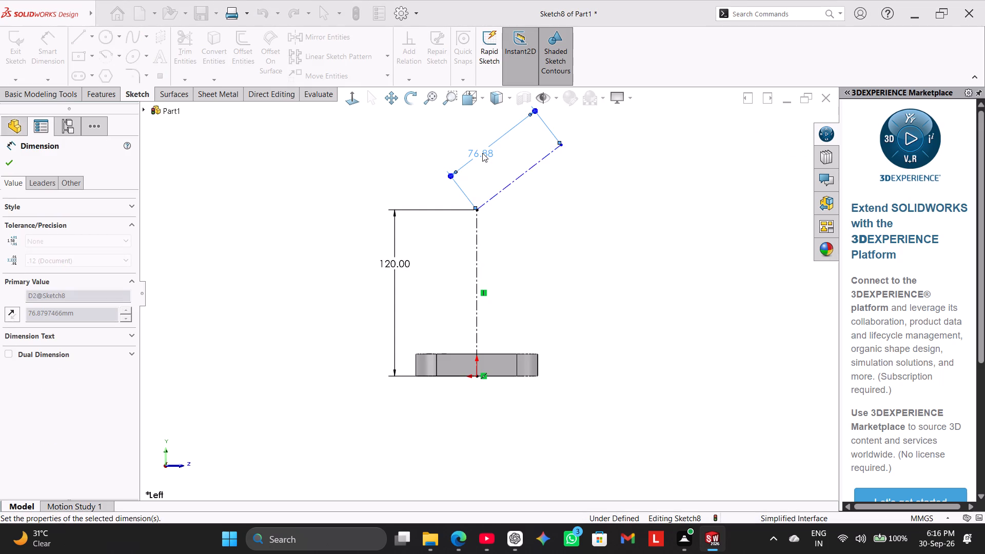
pyautogui.rightClick(599, 168)
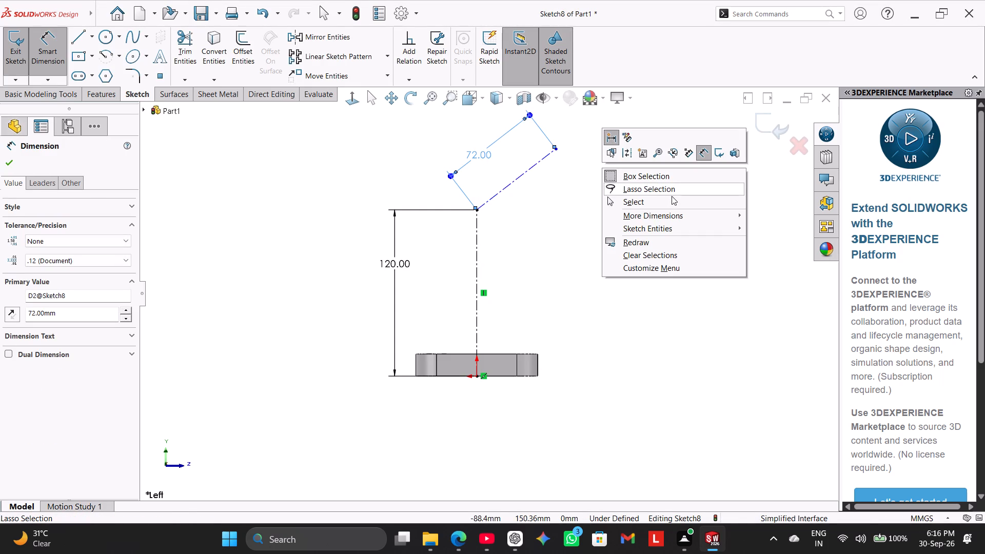
pyautogui.moveTo(672, 198); pyautogui.dragTo(672, 204)
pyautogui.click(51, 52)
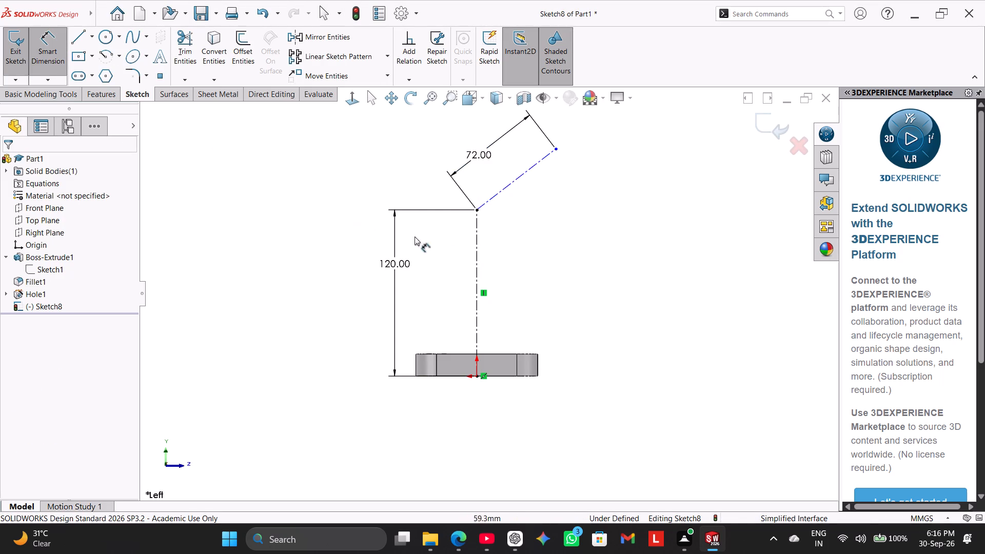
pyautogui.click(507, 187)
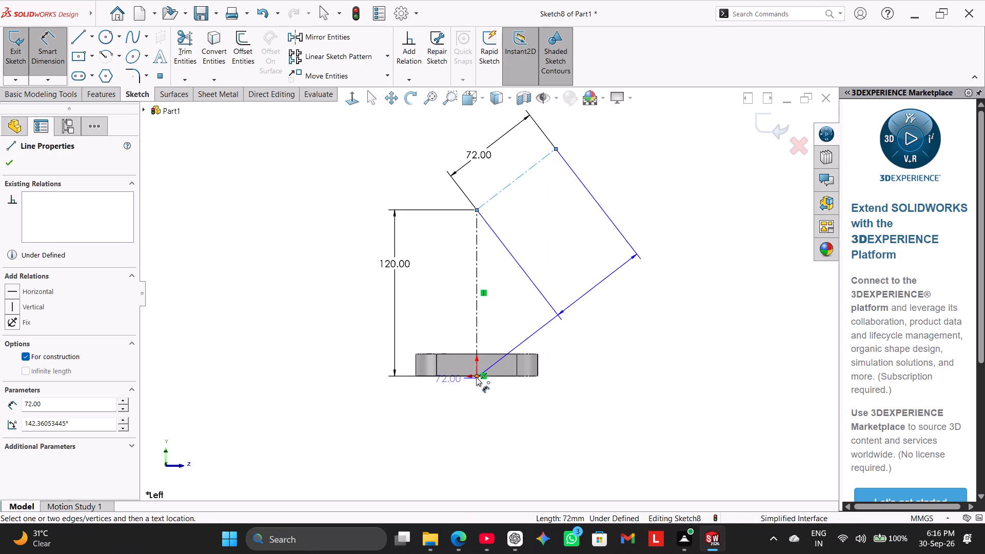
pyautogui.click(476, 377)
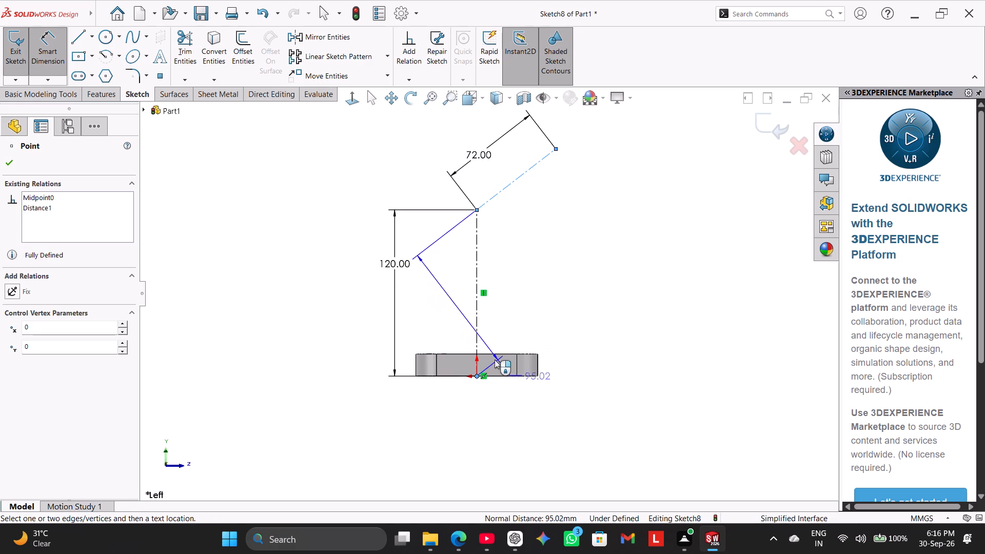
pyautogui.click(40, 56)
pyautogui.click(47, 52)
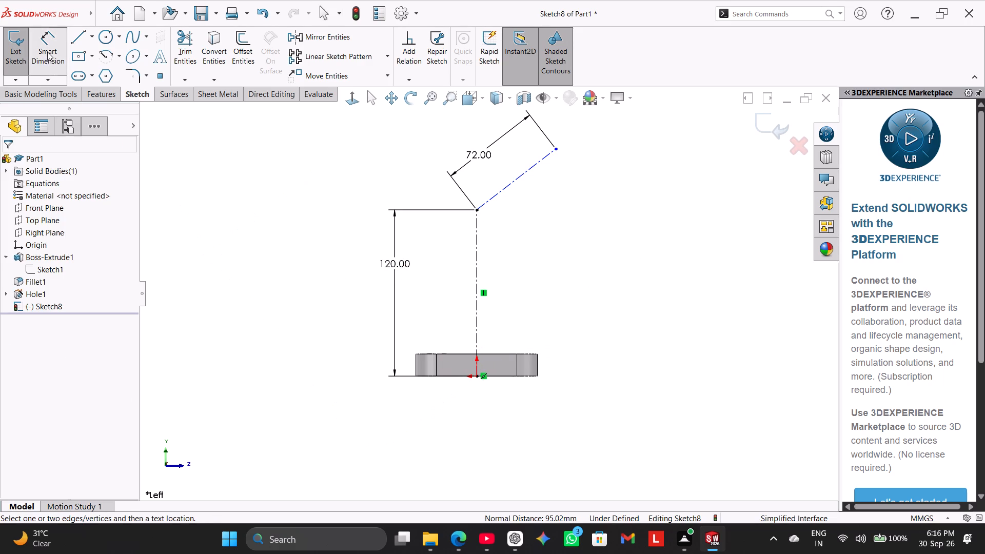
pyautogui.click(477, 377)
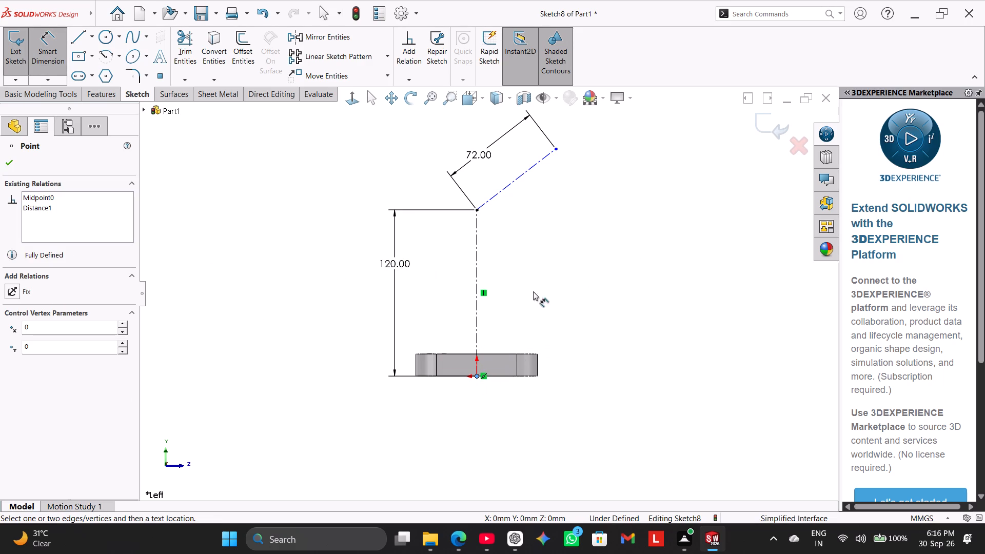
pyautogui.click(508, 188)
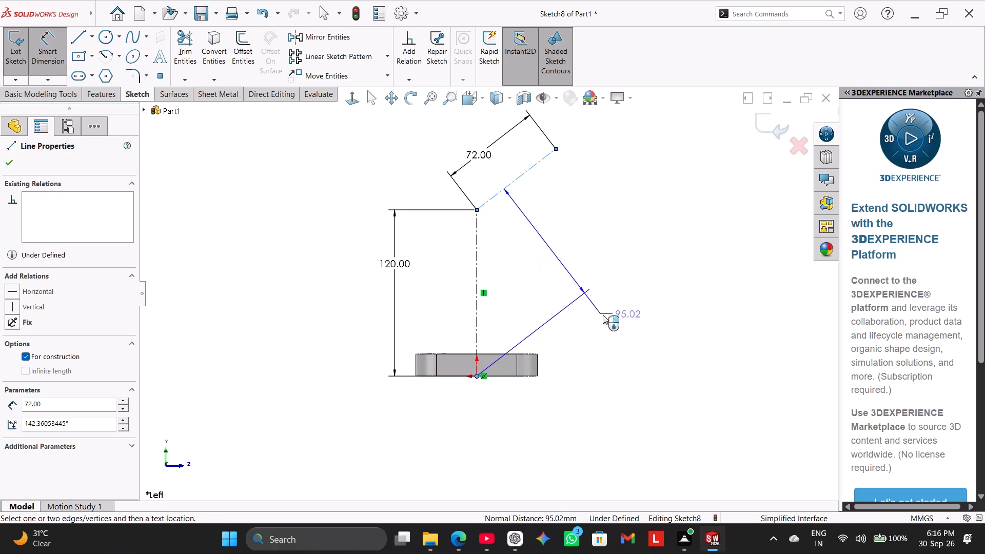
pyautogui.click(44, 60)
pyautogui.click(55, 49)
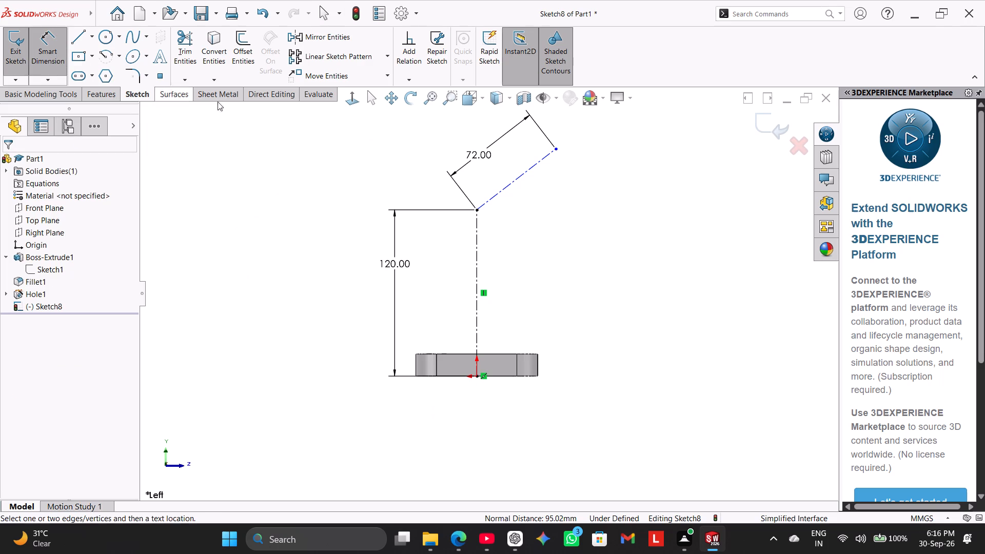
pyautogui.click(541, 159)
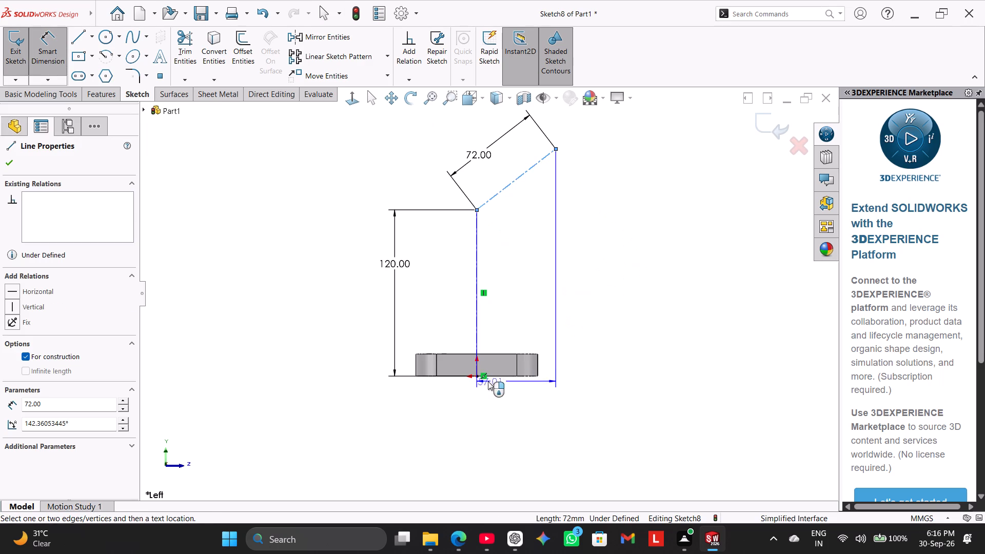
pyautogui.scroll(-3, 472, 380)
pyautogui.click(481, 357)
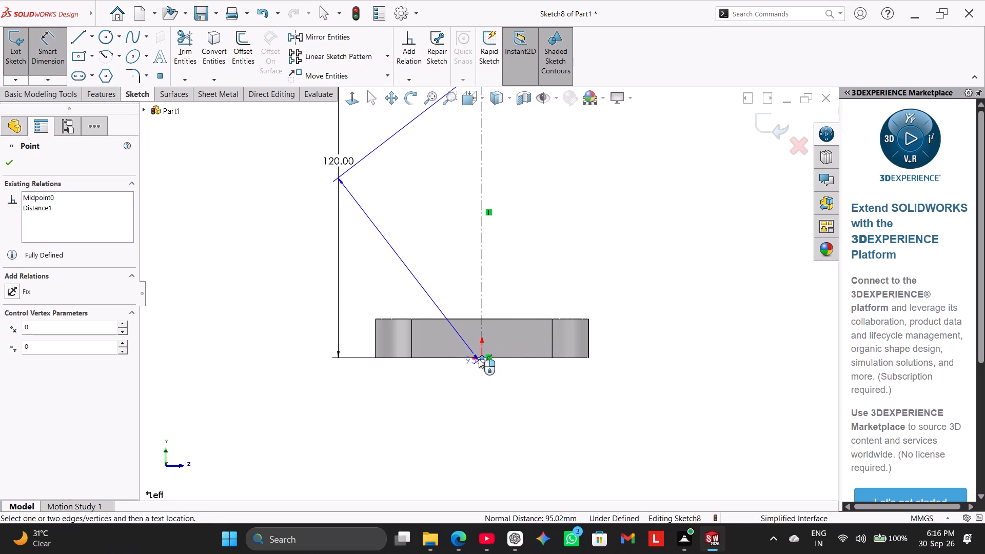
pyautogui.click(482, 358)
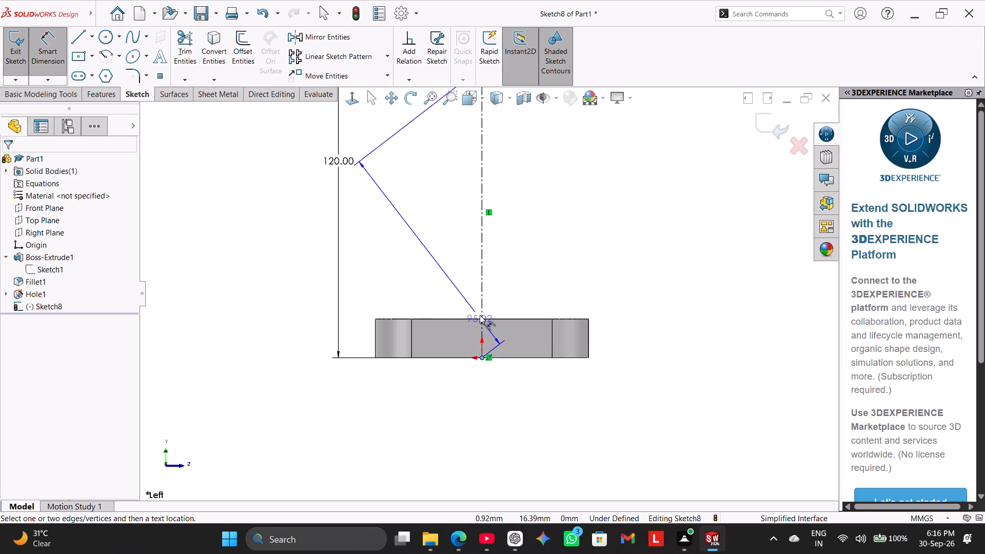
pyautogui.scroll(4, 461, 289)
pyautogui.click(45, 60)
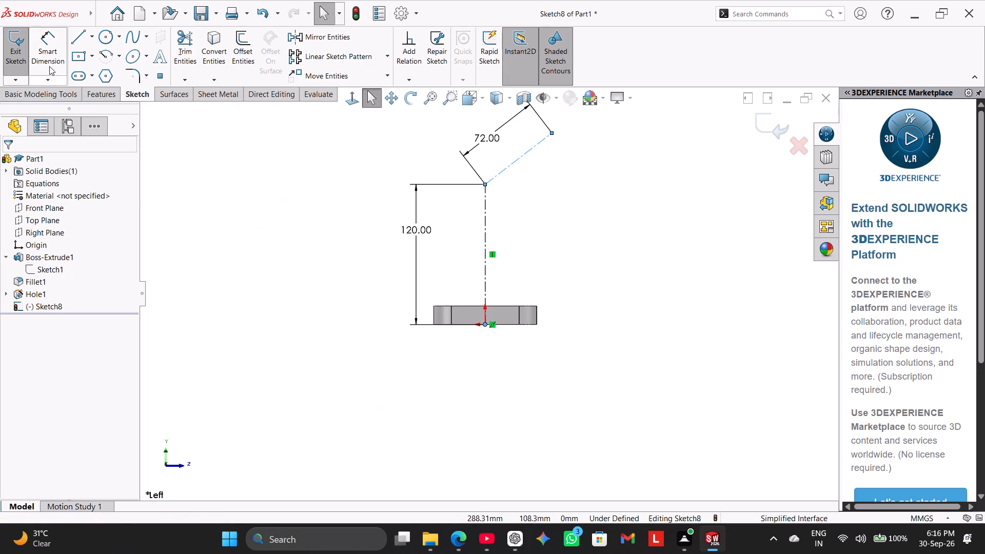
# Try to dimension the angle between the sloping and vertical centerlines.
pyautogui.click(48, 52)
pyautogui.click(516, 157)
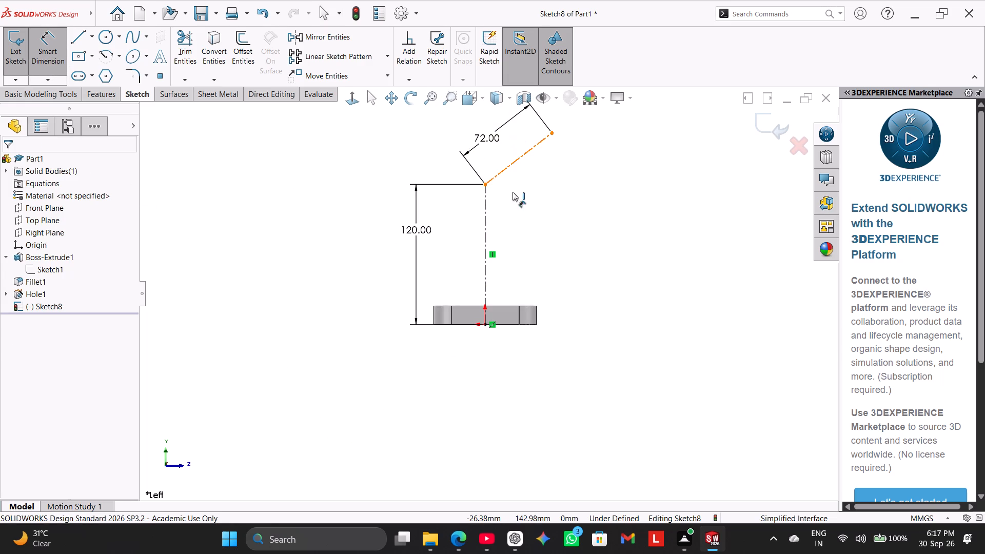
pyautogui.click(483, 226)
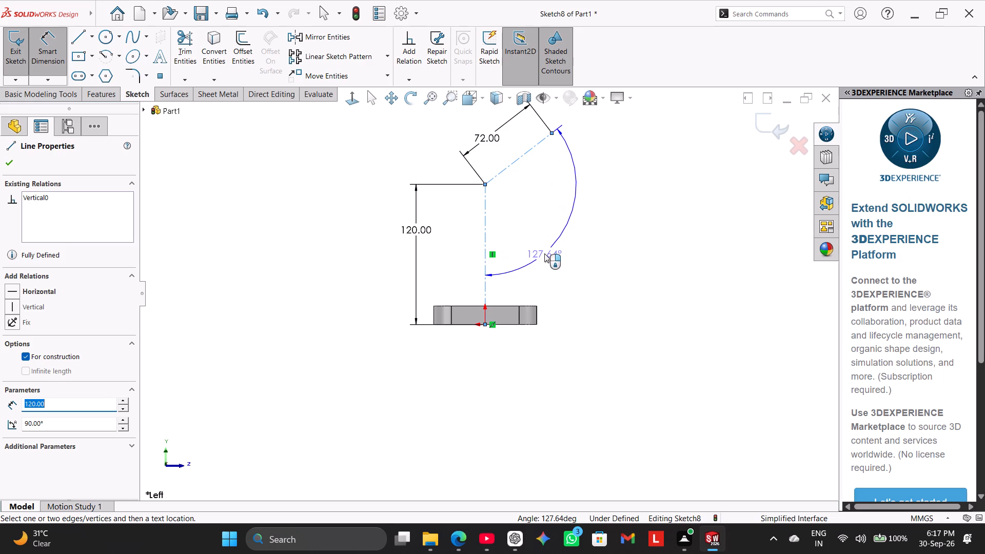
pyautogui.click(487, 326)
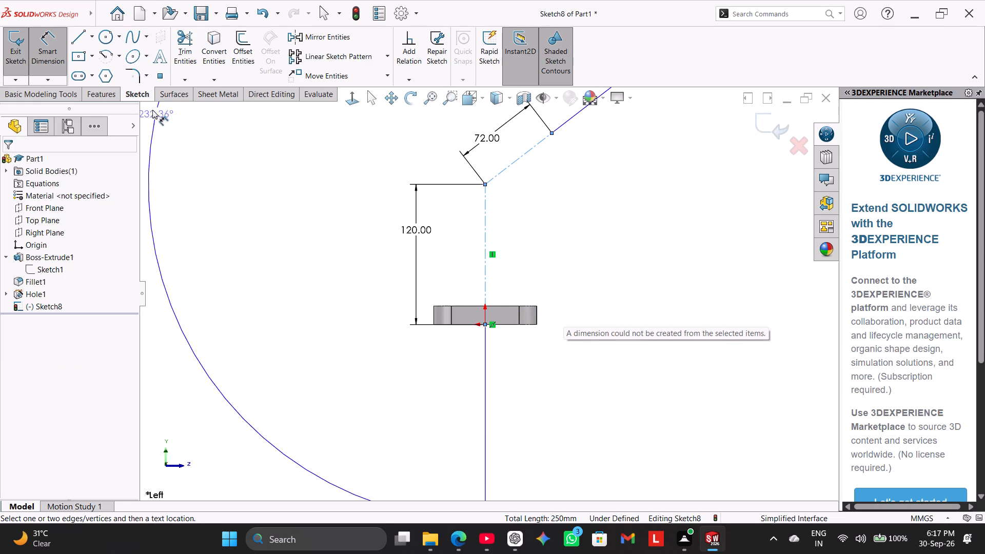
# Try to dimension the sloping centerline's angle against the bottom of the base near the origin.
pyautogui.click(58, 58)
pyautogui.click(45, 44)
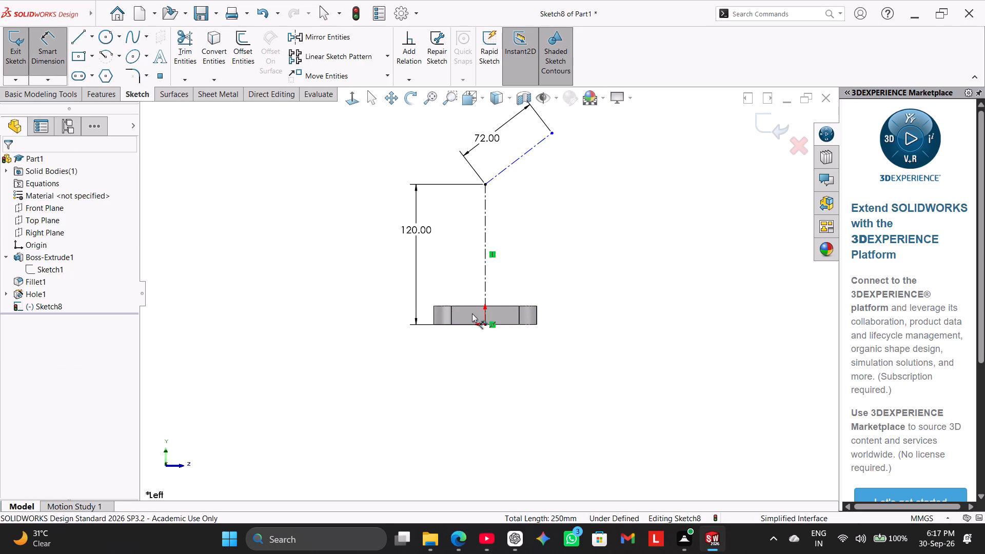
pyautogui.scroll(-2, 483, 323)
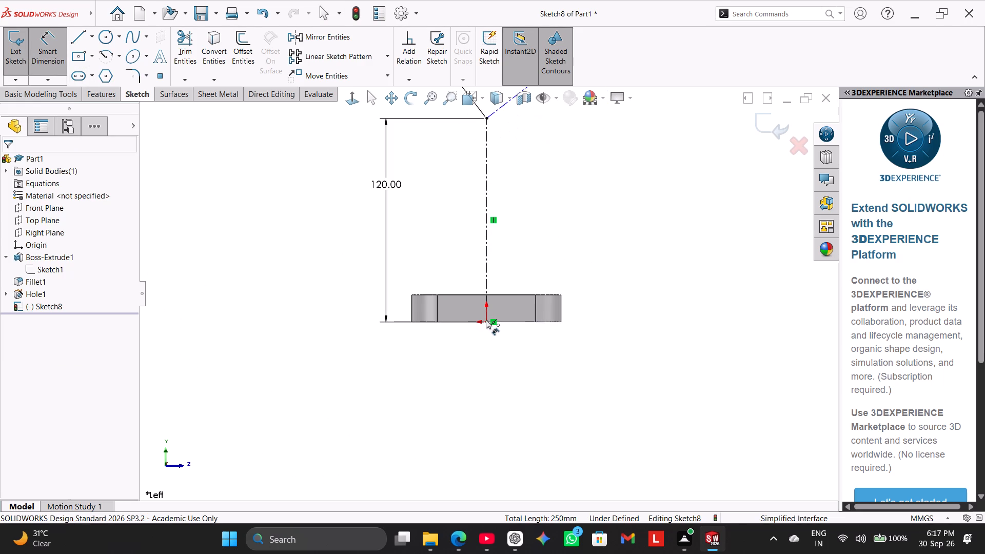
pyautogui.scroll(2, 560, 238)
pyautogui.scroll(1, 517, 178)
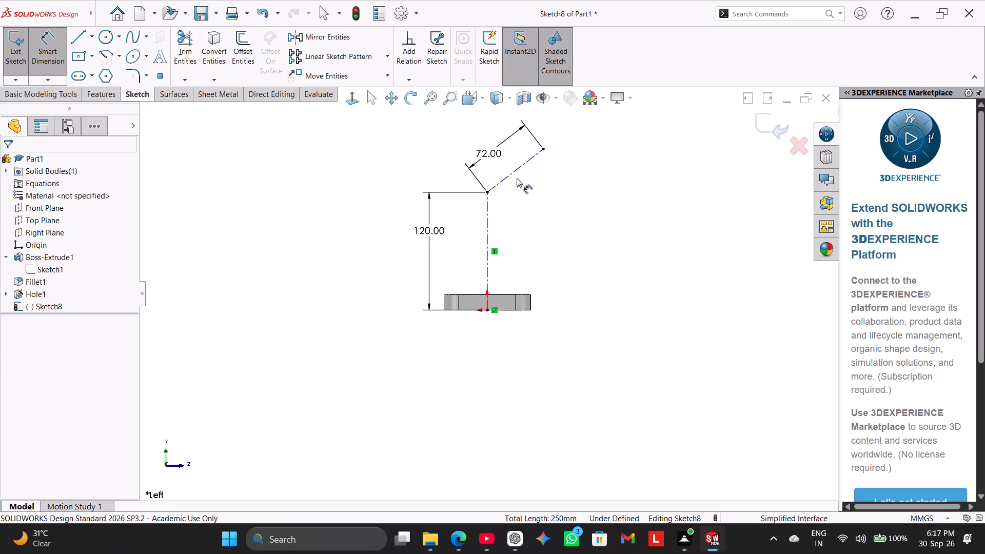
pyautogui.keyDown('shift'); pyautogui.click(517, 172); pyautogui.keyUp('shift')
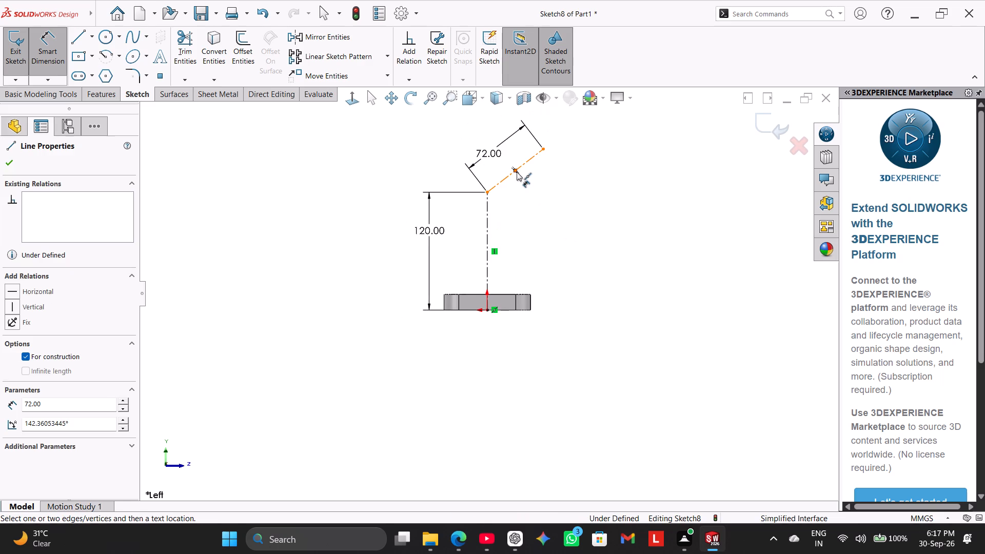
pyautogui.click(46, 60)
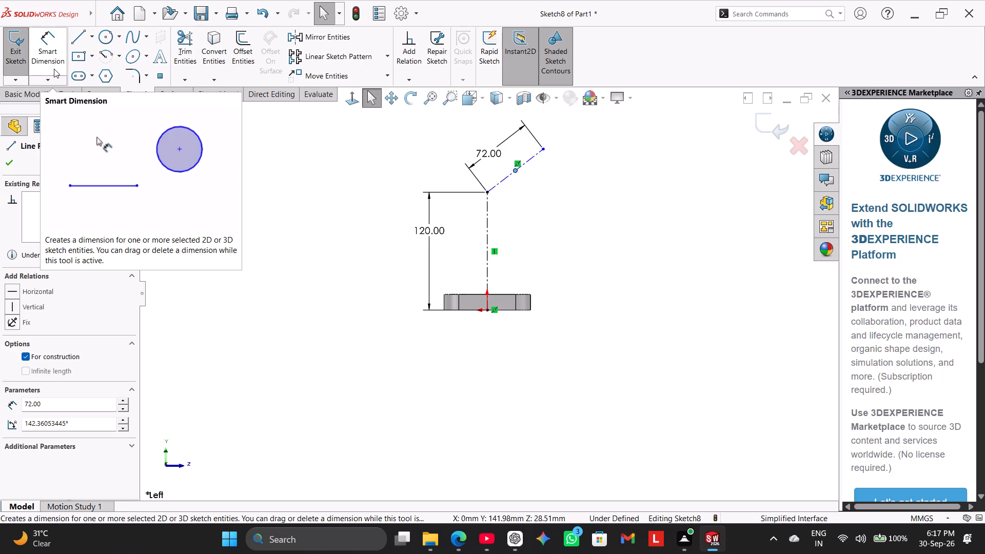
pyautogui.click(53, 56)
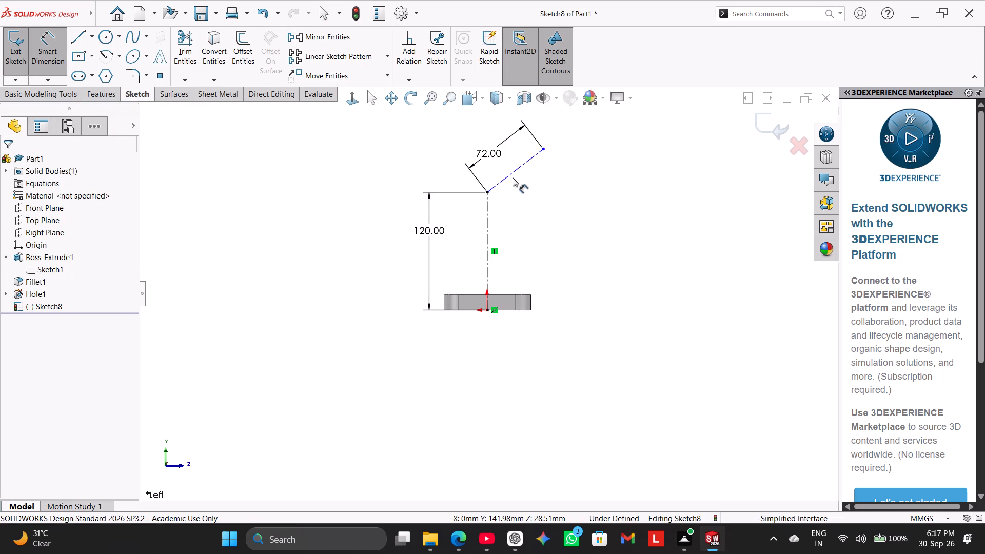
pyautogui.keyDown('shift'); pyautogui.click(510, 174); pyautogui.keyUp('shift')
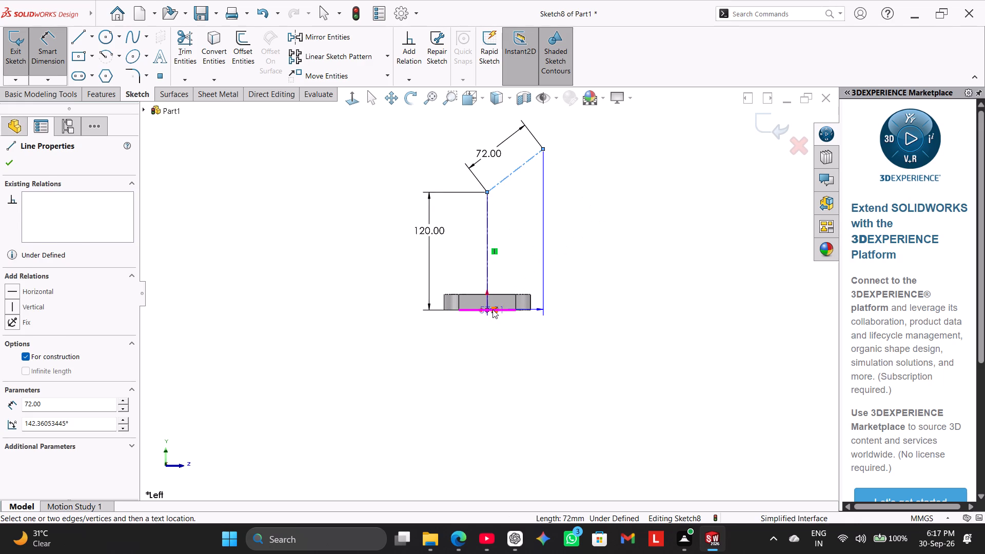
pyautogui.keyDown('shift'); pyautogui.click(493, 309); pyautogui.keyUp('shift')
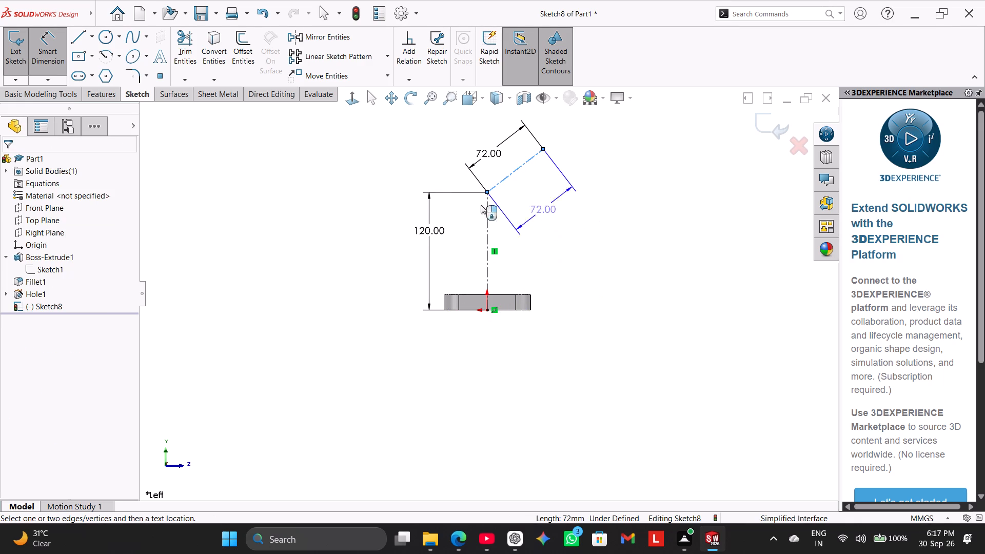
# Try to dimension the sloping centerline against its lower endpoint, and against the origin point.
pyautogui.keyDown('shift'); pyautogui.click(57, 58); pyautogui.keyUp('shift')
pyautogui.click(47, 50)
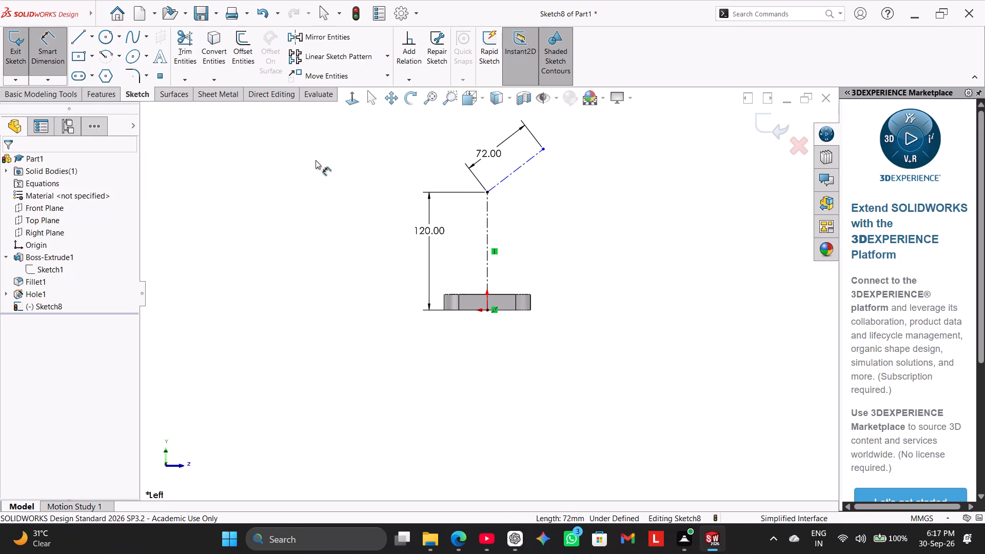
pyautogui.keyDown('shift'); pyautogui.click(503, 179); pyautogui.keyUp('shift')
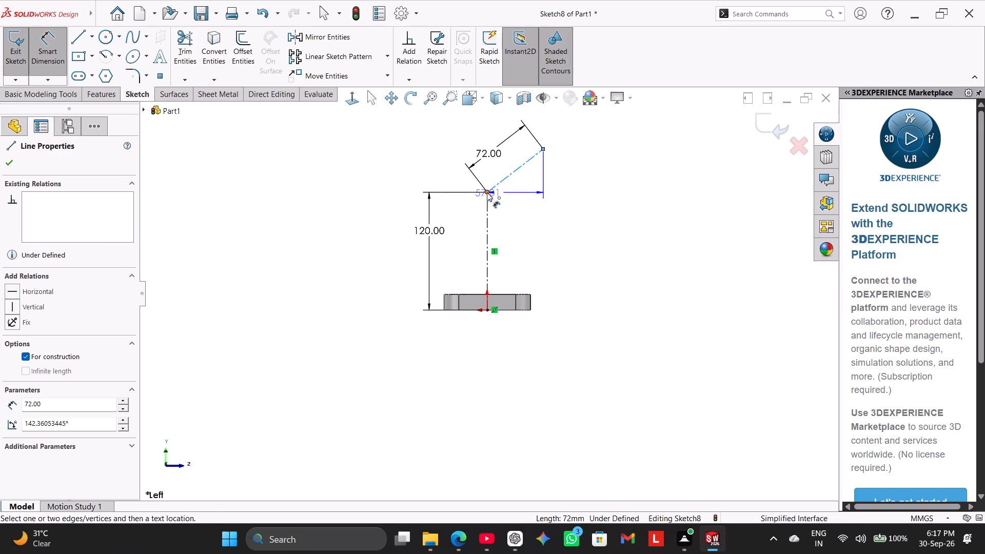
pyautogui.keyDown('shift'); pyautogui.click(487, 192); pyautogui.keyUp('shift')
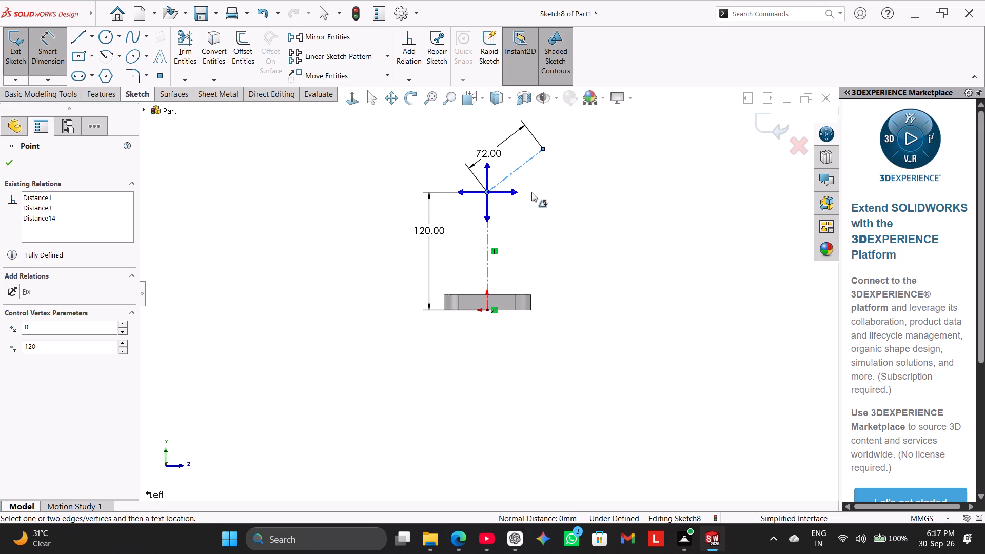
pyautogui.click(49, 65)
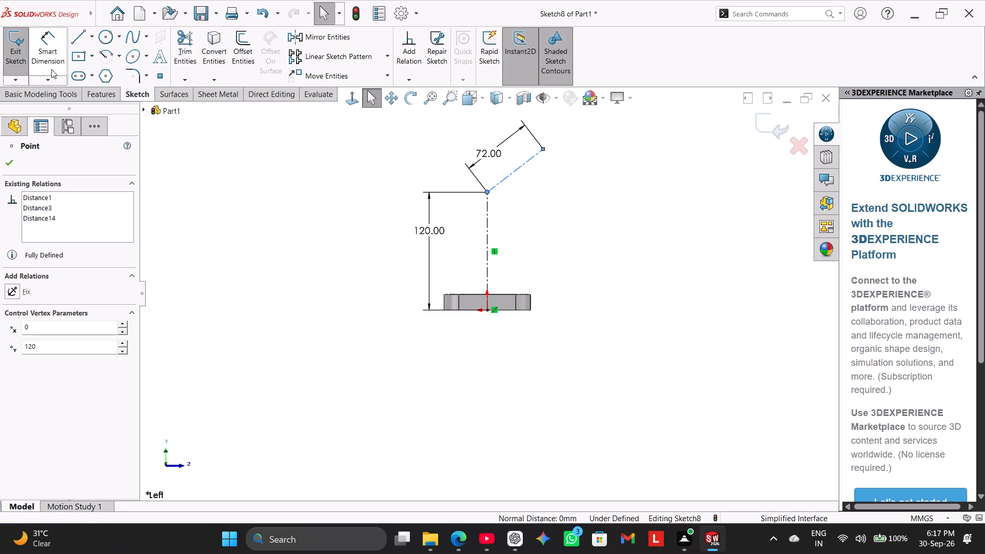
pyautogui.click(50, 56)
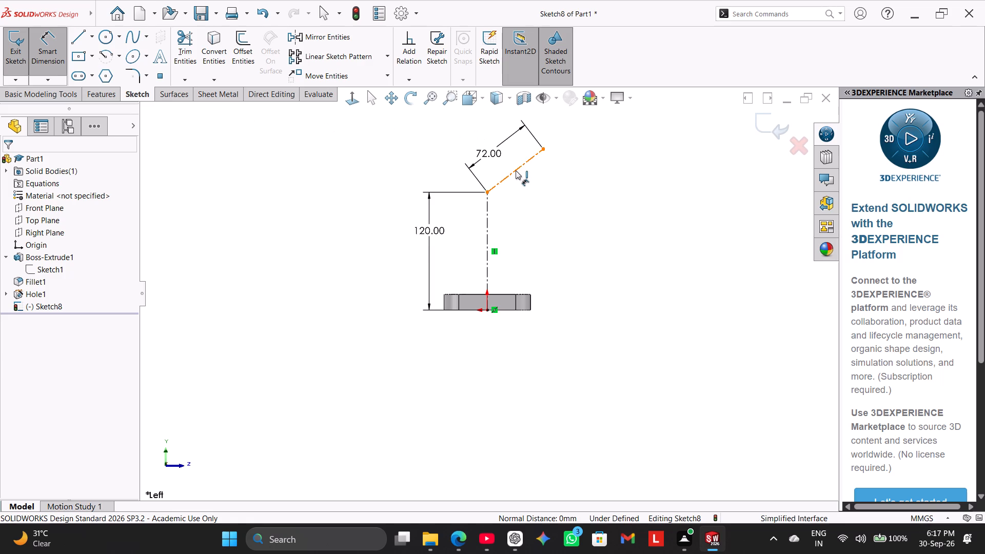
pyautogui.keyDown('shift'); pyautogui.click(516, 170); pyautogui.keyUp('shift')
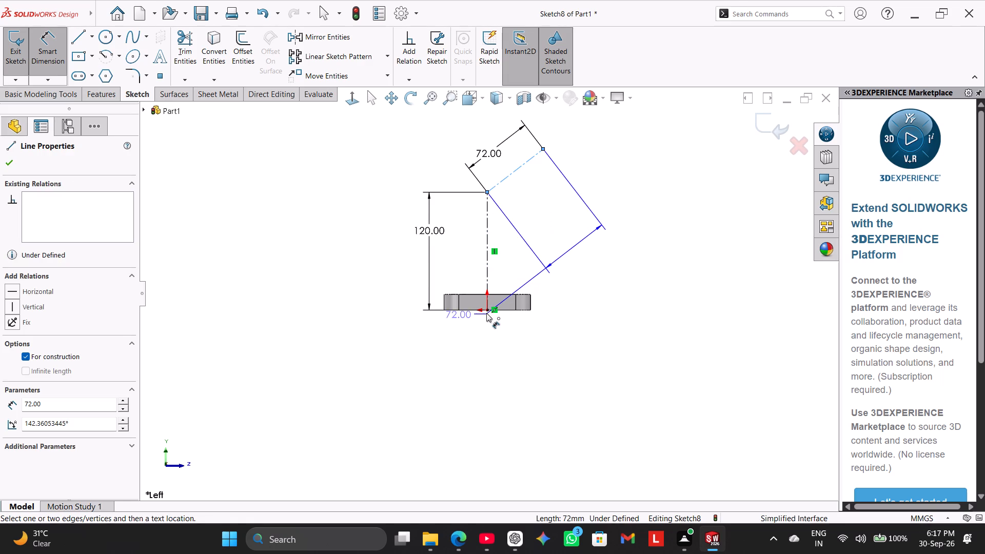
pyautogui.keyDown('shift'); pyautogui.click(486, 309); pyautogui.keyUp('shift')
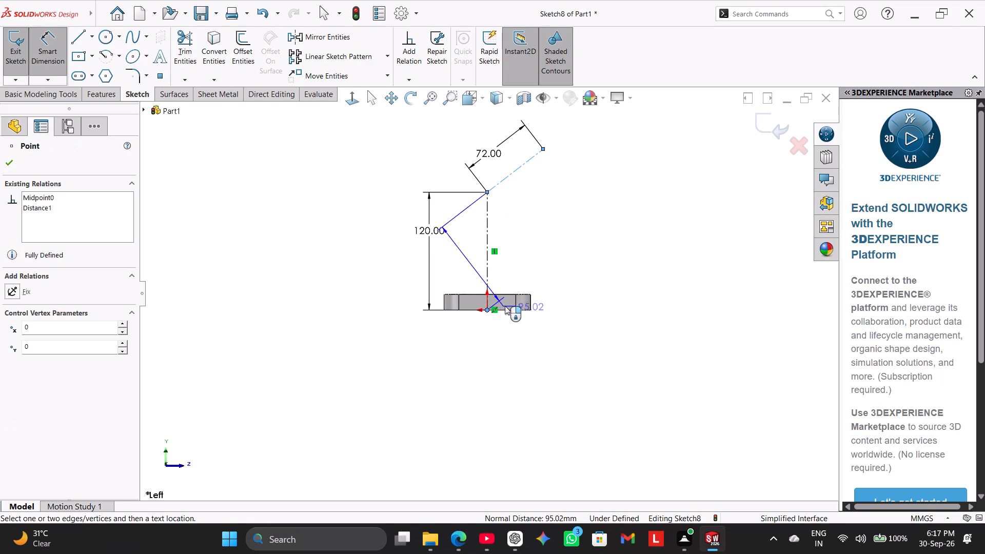
# Dimension the angle between the sloping centerline and the base's bottom edge as 38°.
pyautogui.click(38, 58)
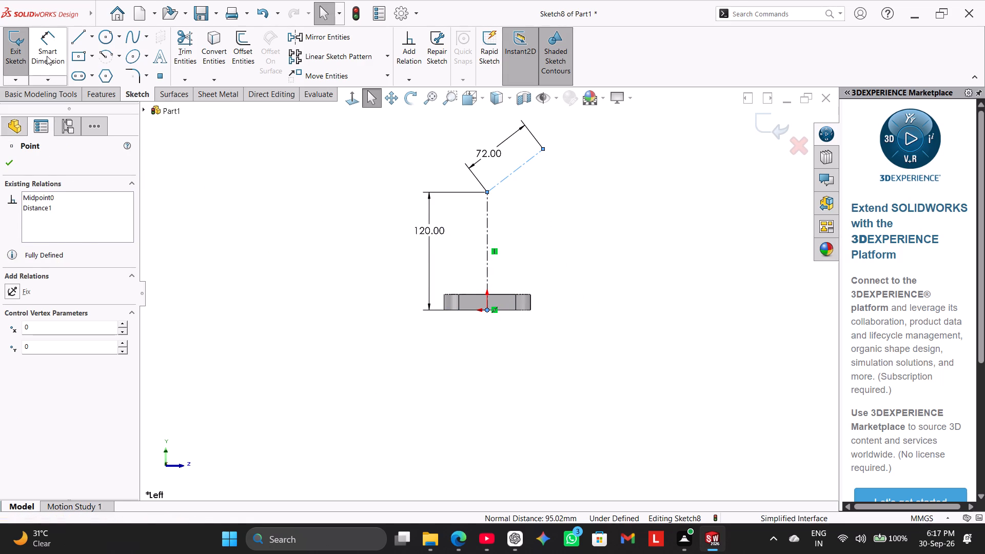
pyautogui.click(47, 56)
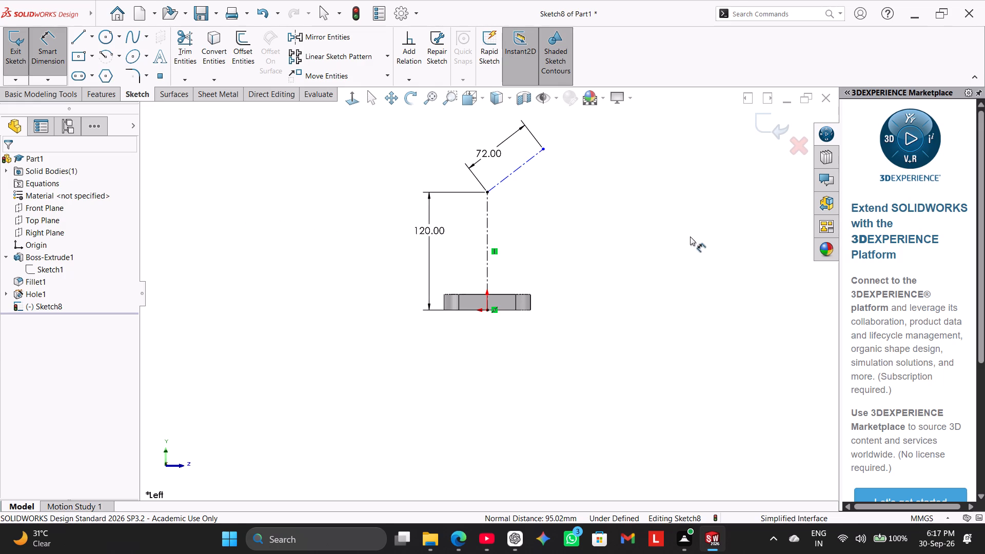
pyautogui.scroll(-2, 559, 254)
pyautogui.scroll(-1, 487, 296)
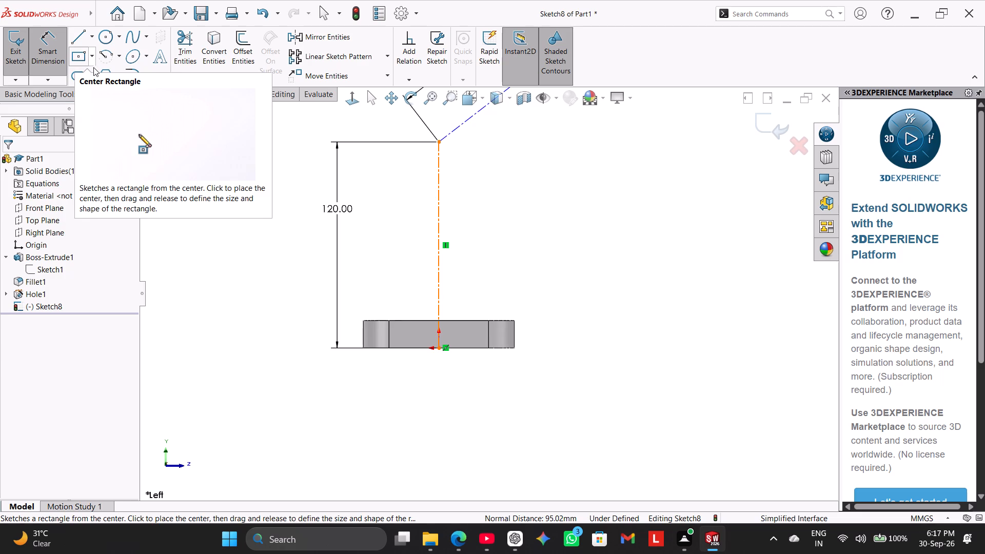
pyautogui.scroll(2, 509, 183)
pyautogui.click(494, 160)
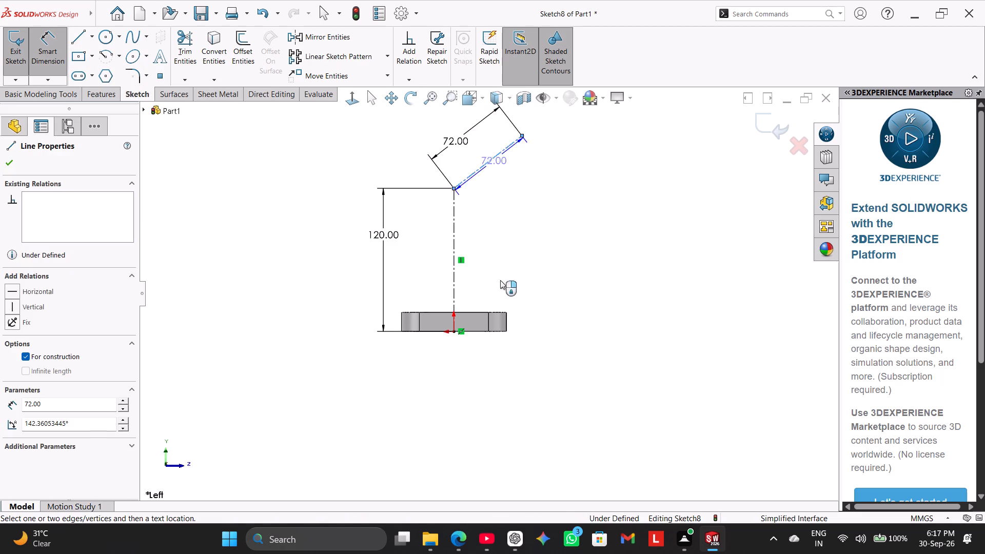
pyautogui.click(496, 331)
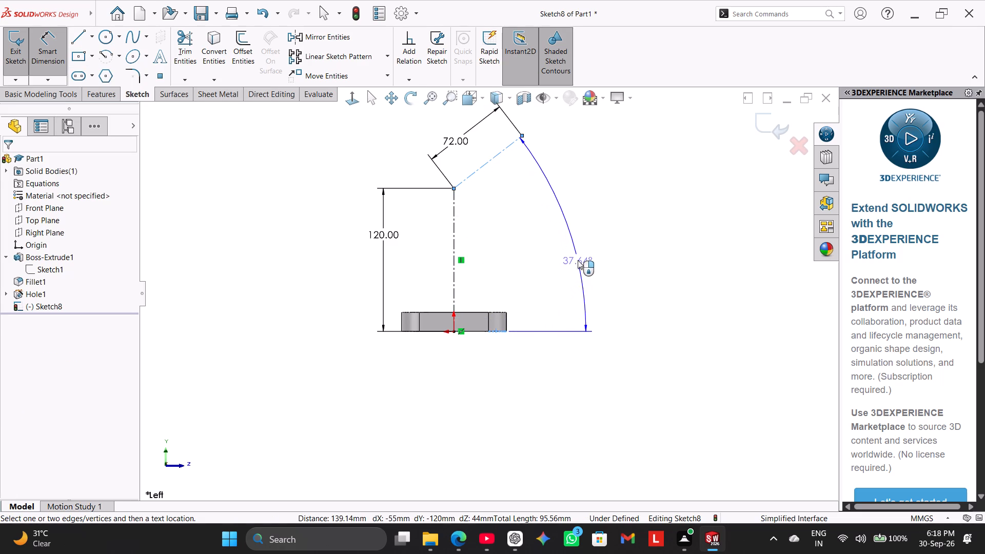
pyautogui.click(544, 273)
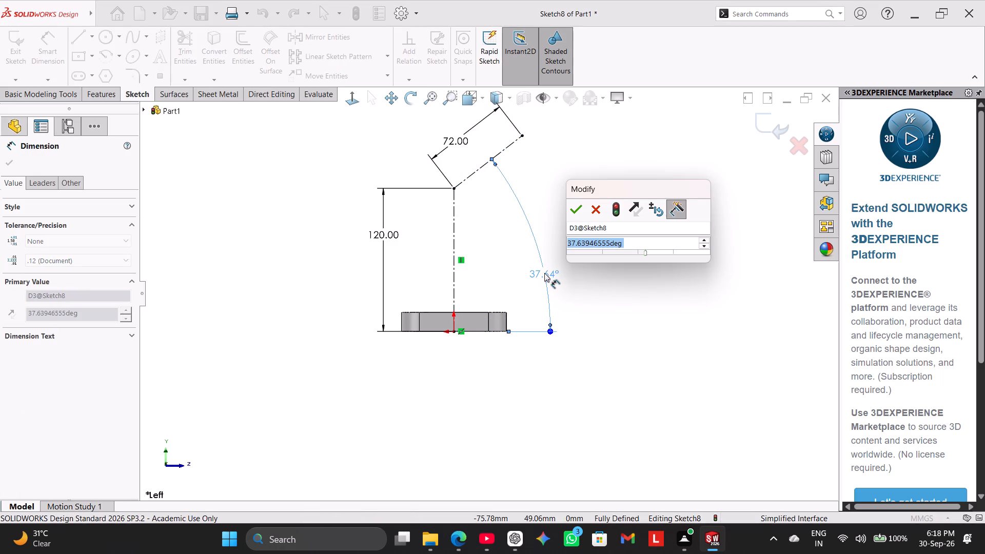
pyautogui.write('38')
pyautogui.press('Return')
pyautogui.rightClick(599, 243)
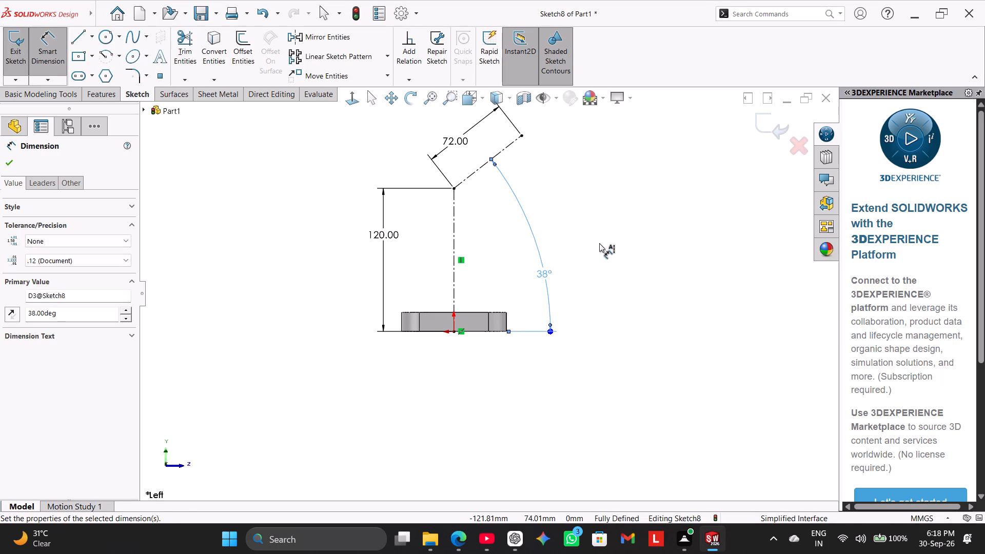
pyautogui.click(631, 277)
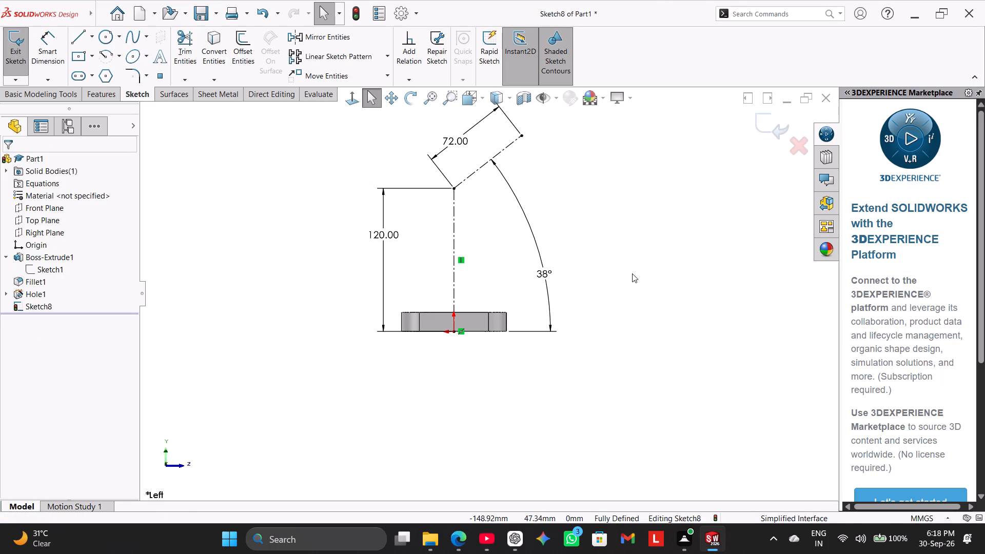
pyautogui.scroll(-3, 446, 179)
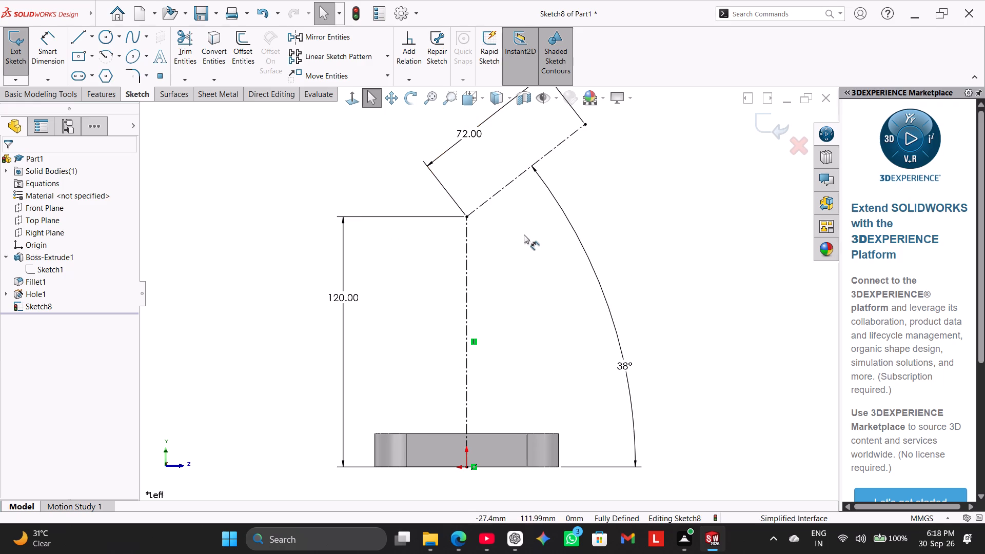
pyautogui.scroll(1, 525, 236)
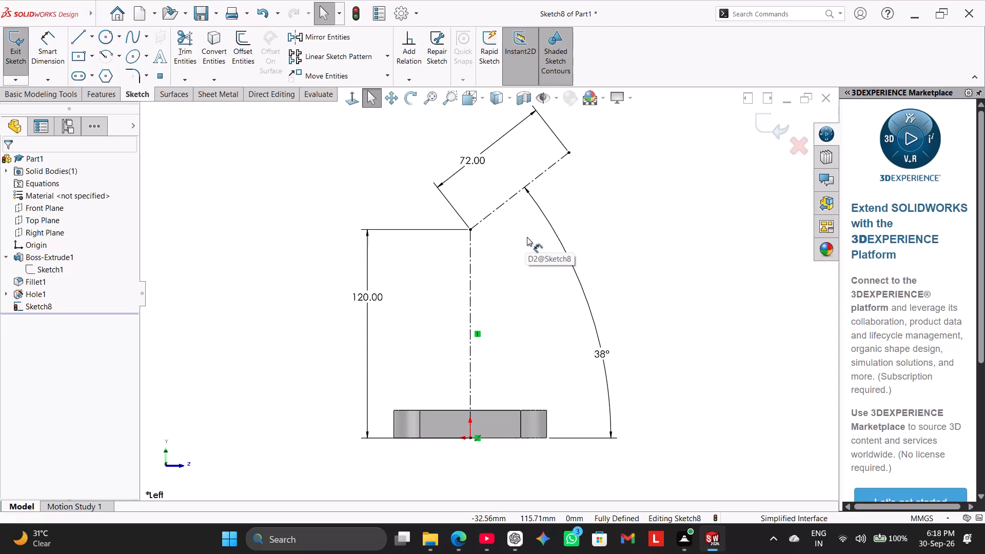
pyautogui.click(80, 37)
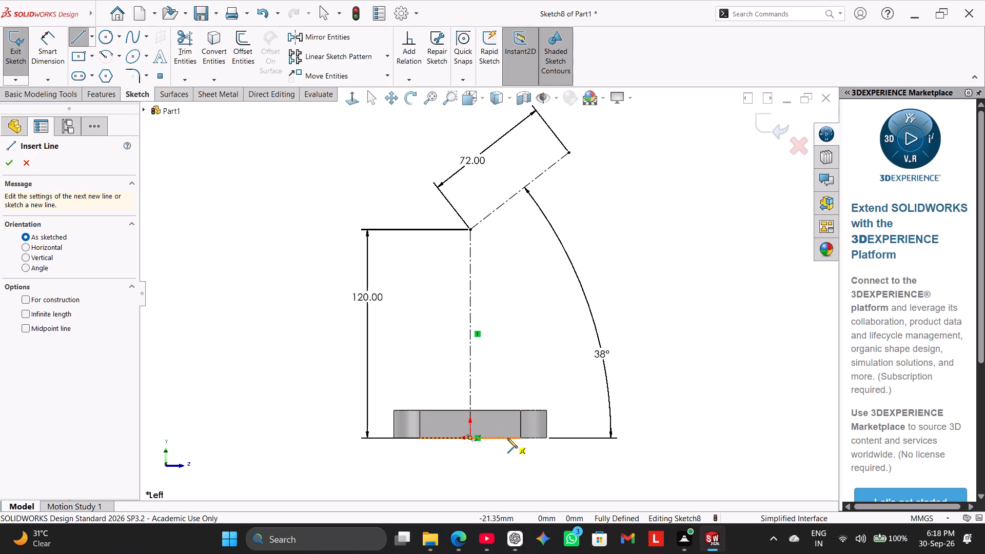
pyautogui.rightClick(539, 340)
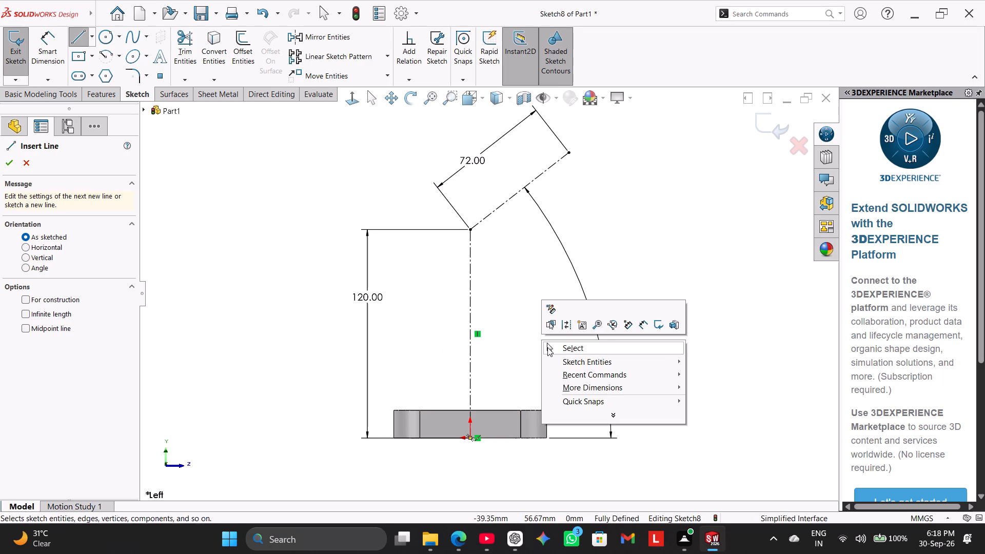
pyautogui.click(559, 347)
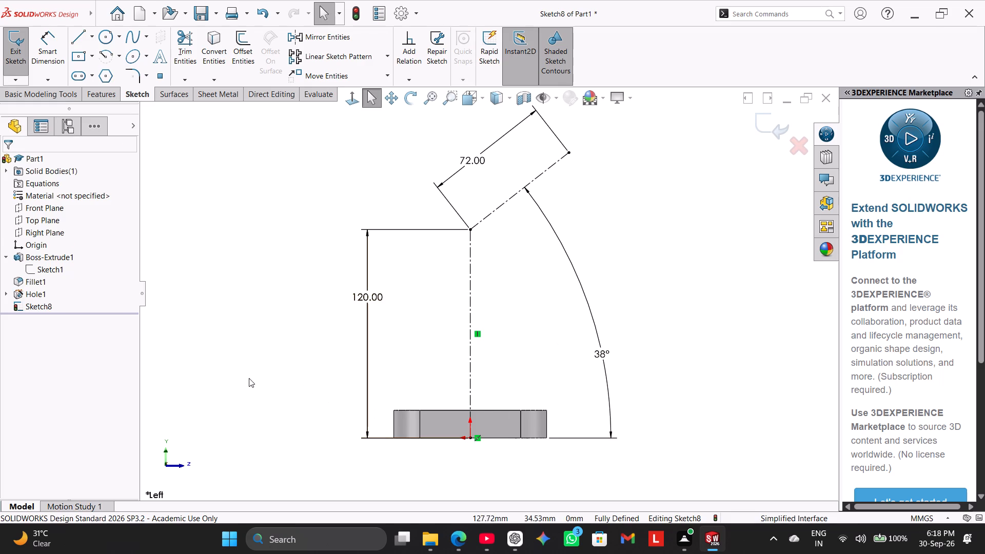
# Exit the centerline sketch.
pyautogui.rightClick(53, 253)
pyautogui.click(18, 50)
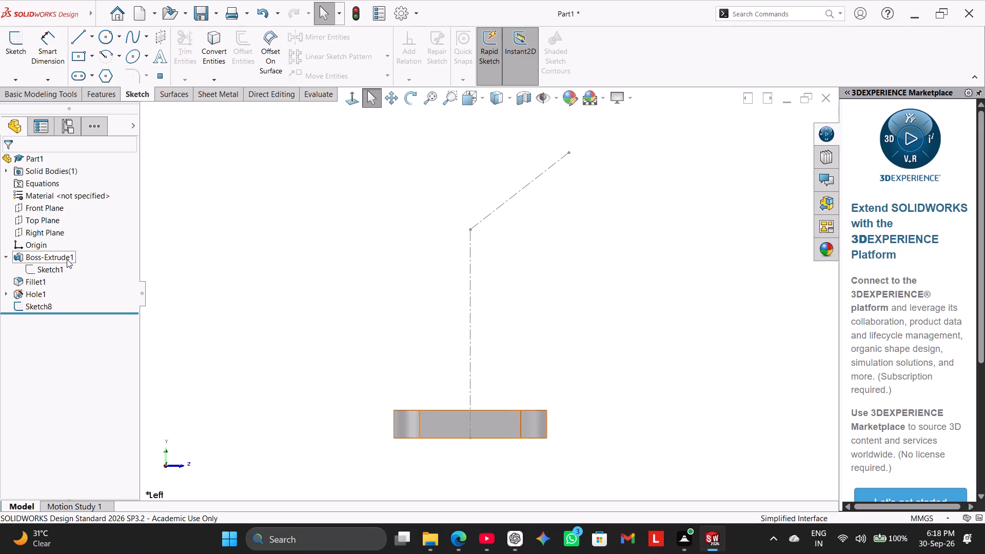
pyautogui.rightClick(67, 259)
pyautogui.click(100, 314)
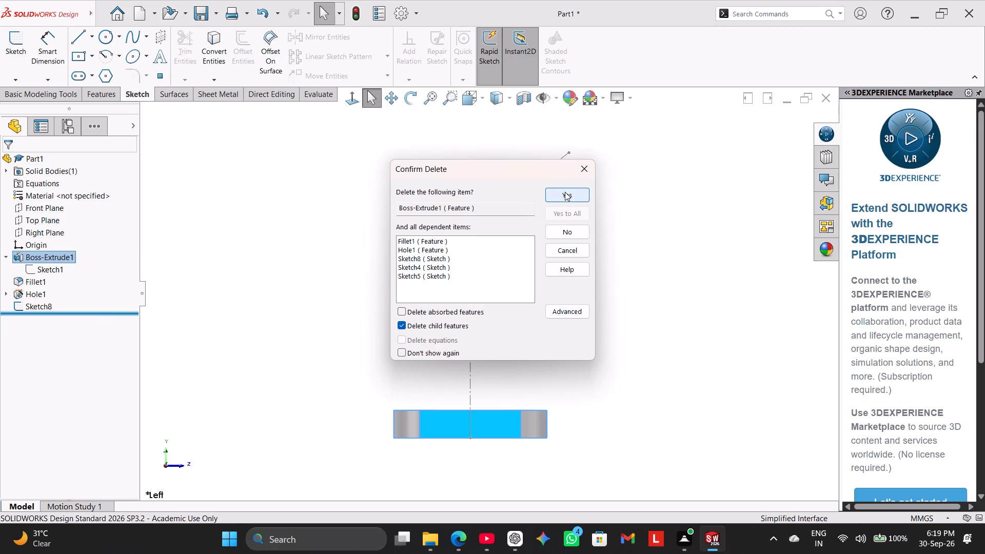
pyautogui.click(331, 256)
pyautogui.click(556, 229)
# Open the centerline sketch for editing, viewed from the -X side.
pyautogui.click(27, 306)
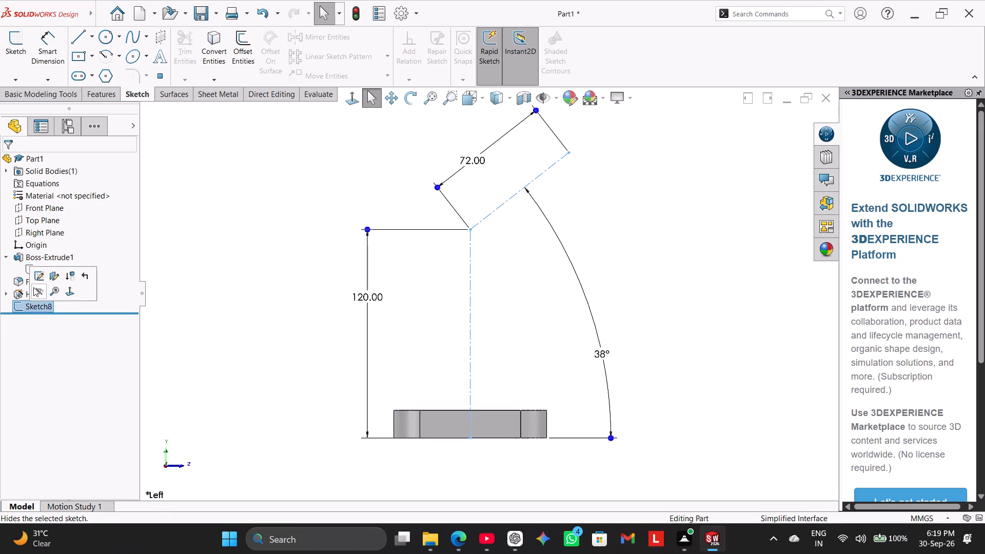
pyautogui.click(35, 278)
pyautogui.click(208, 308)
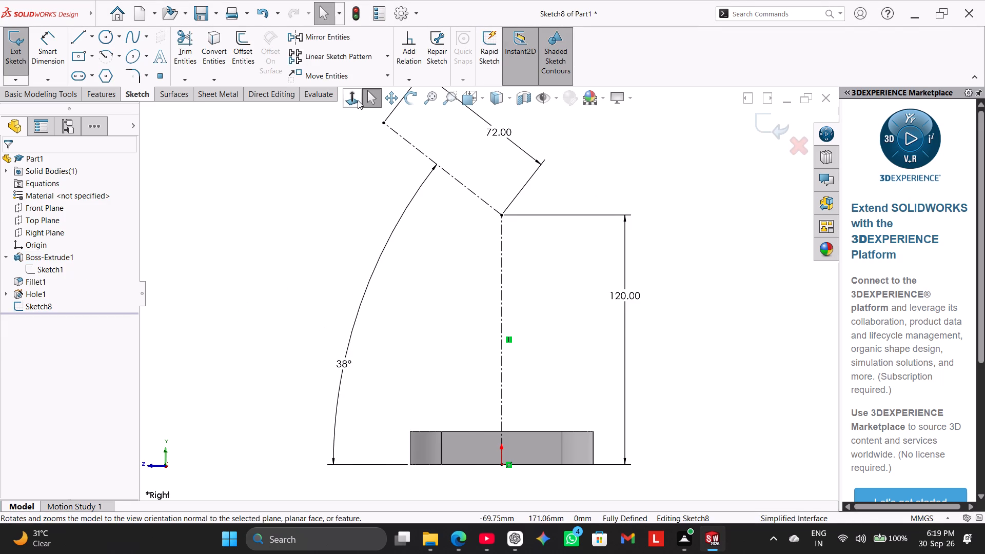
pyautogui.click(358, 100)
pyautogui.click(318, 256)
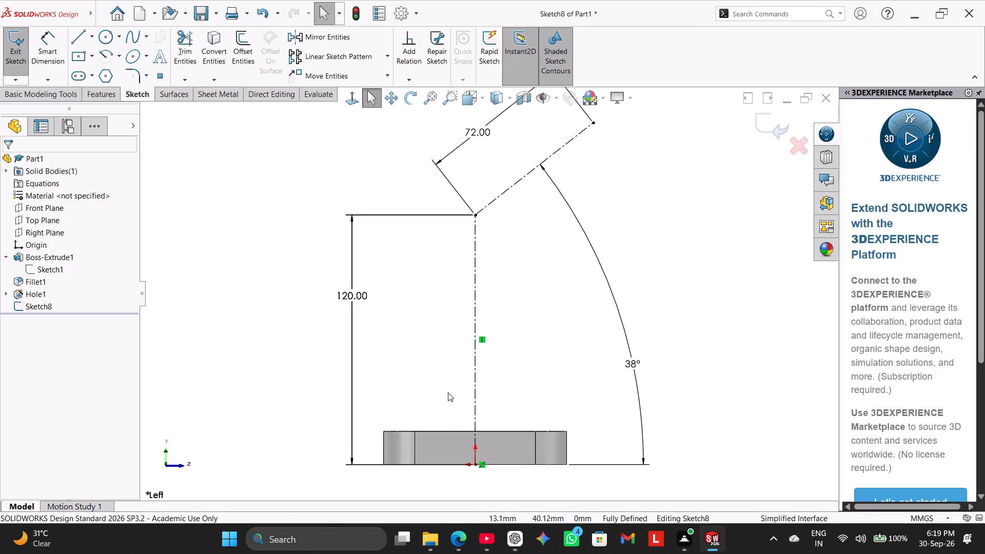
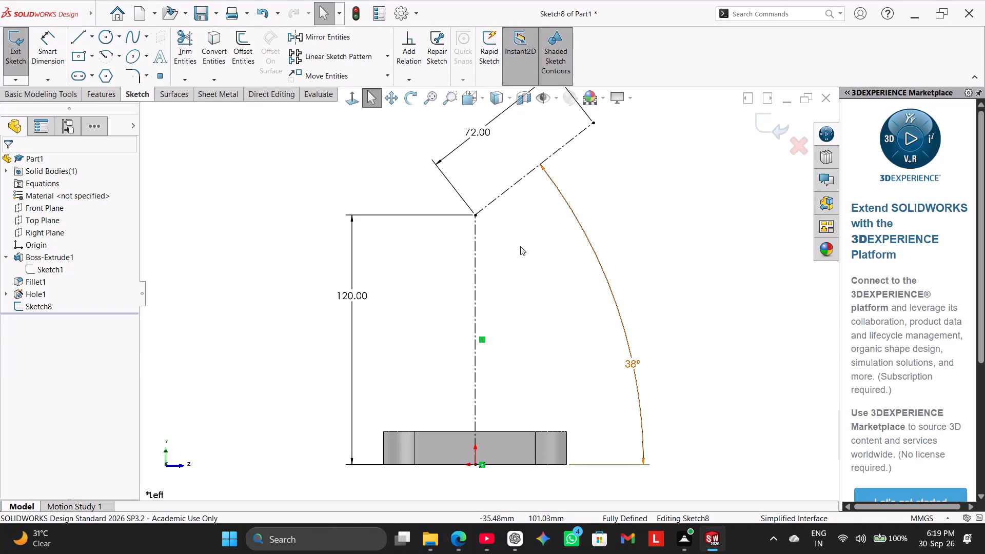
# Sketch a vertical line about 76 mm long up from the base's bottom edge, about 23 mm to the +Z side of the vertical centerline.
pyautogui.click(83, 41)
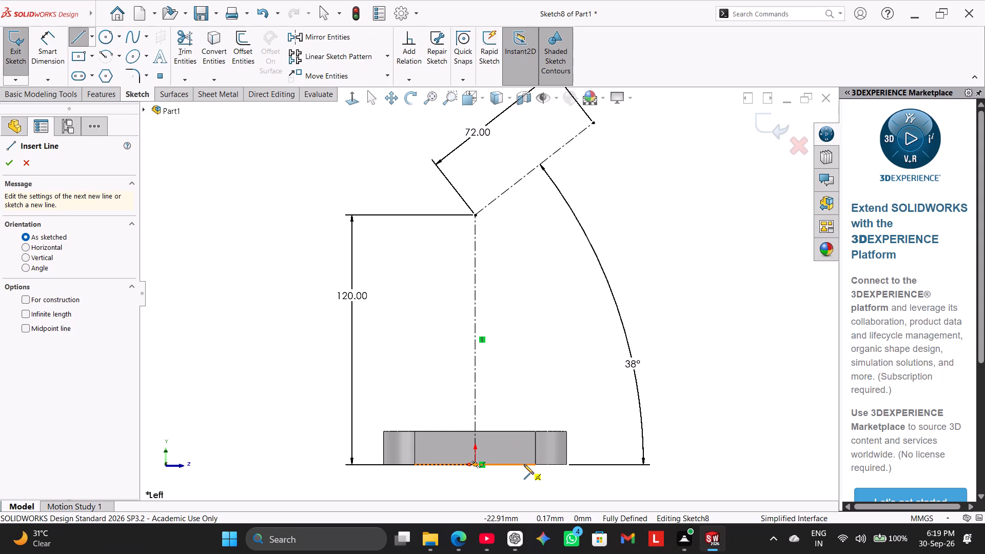
pyautogui.click(524, 464)
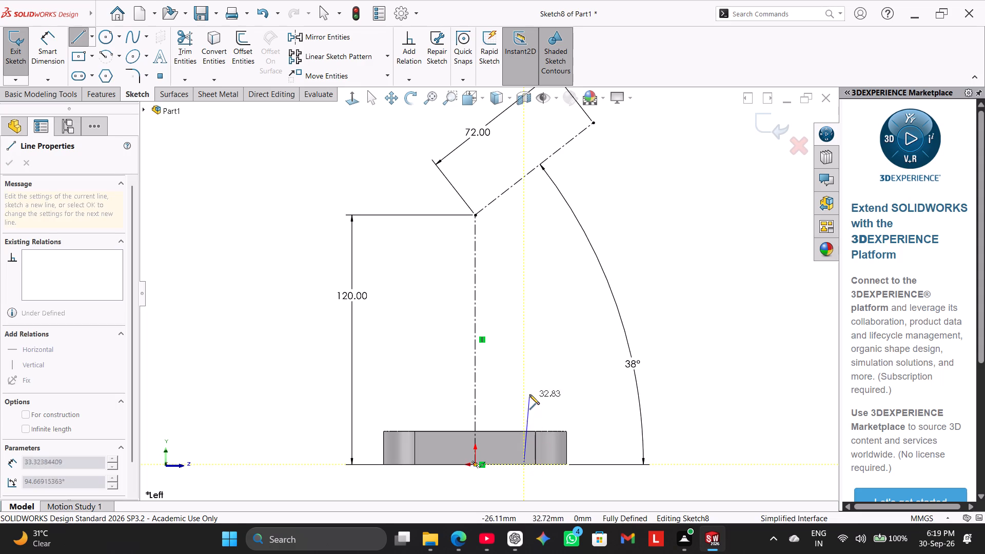
pyautogui.click(524, 305)
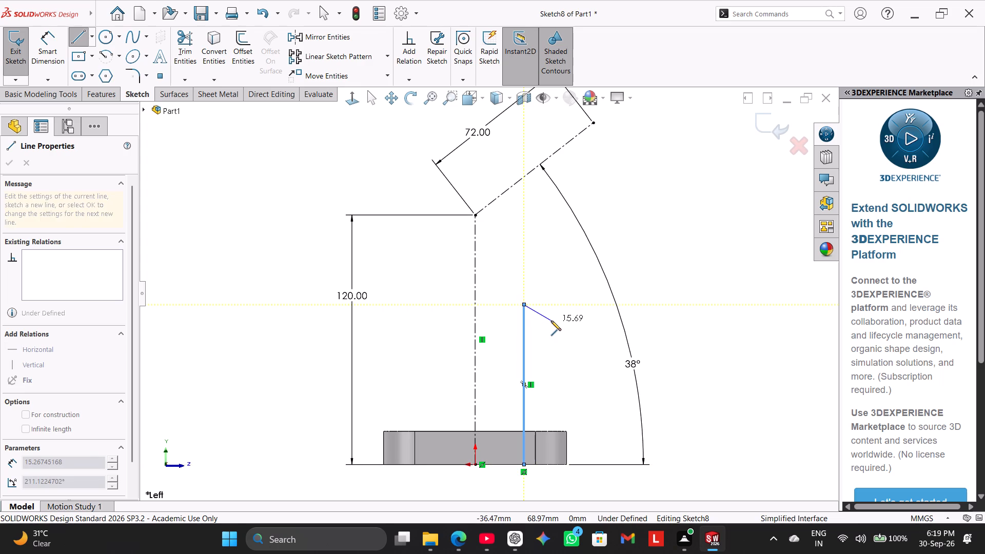
pyautogui.rightClick(624, 250)
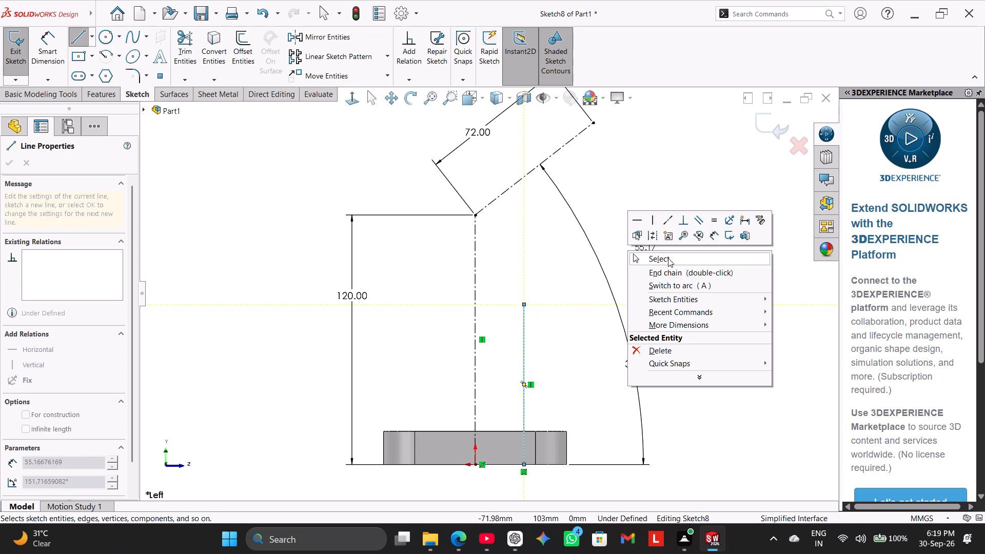
pyautogui.click(668, 258)
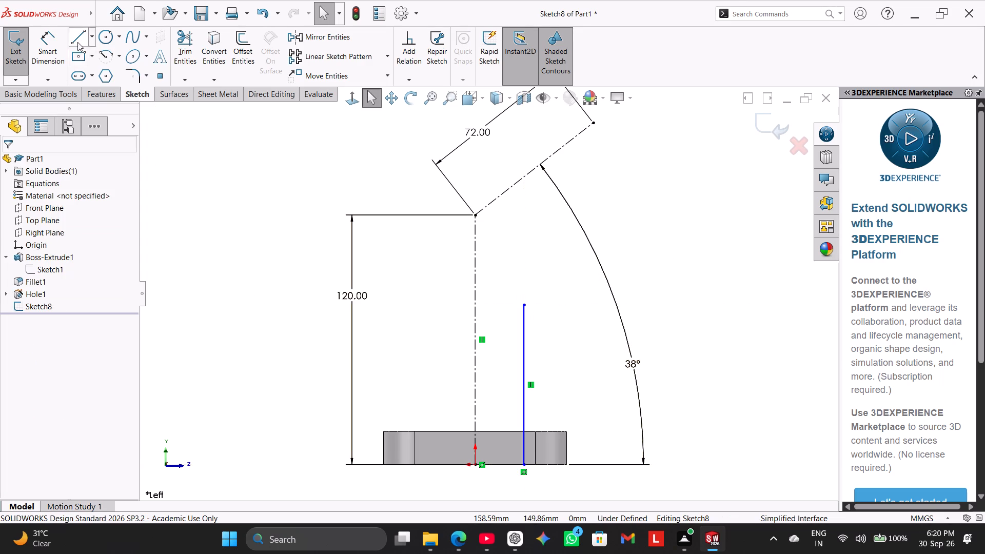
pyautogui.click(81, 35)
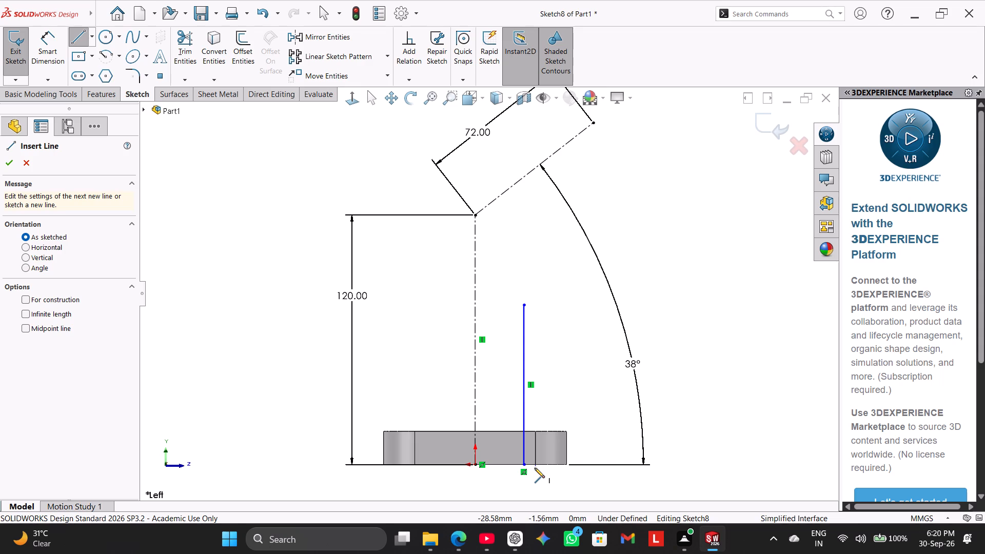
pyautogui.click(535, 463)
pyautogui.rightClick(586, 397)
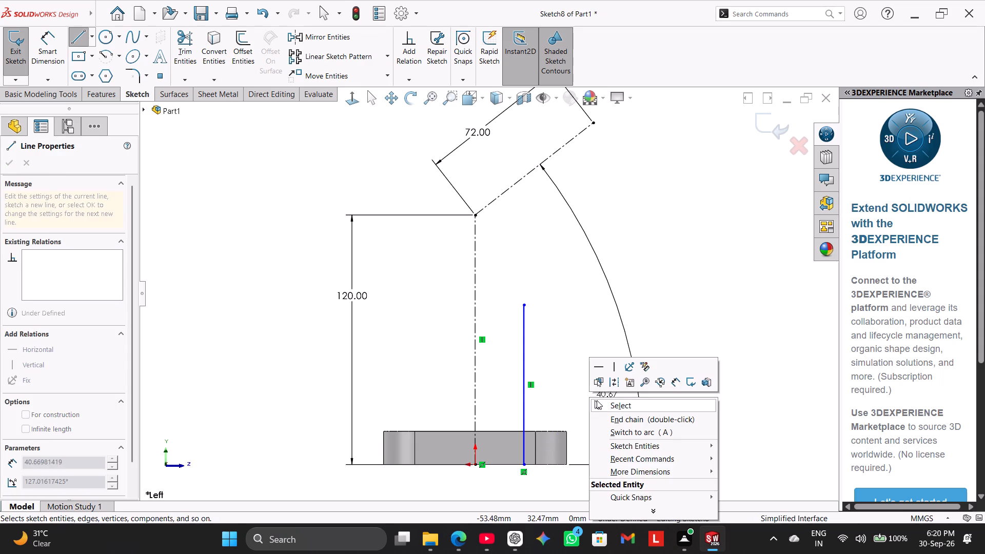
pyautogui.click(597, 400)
# Sketch a second vertical line about 8 mm farther out from the base's bottom edge, and join both line tops with a horizontal line.
pyautogui.click(84, 39)
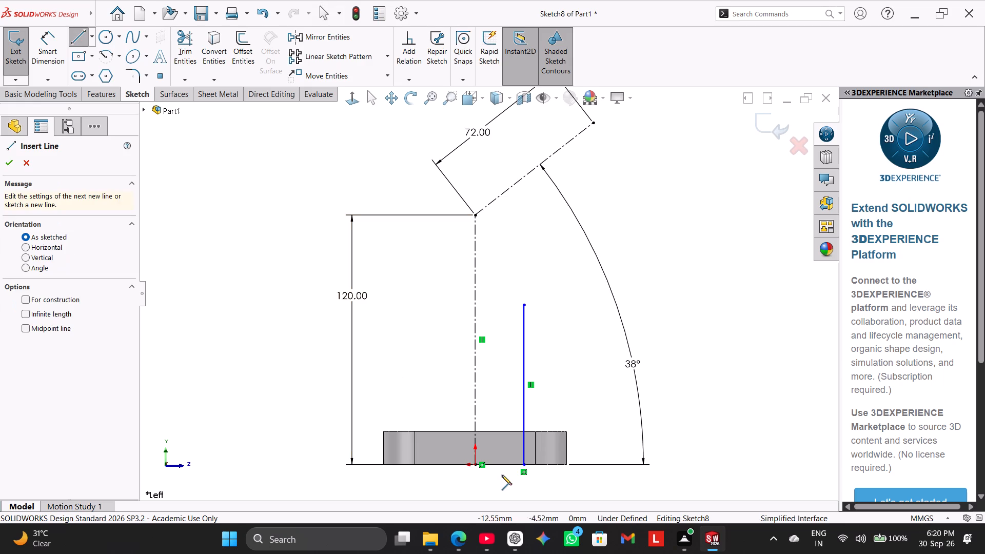
pyautogui.scroll(-2, 518, 461)
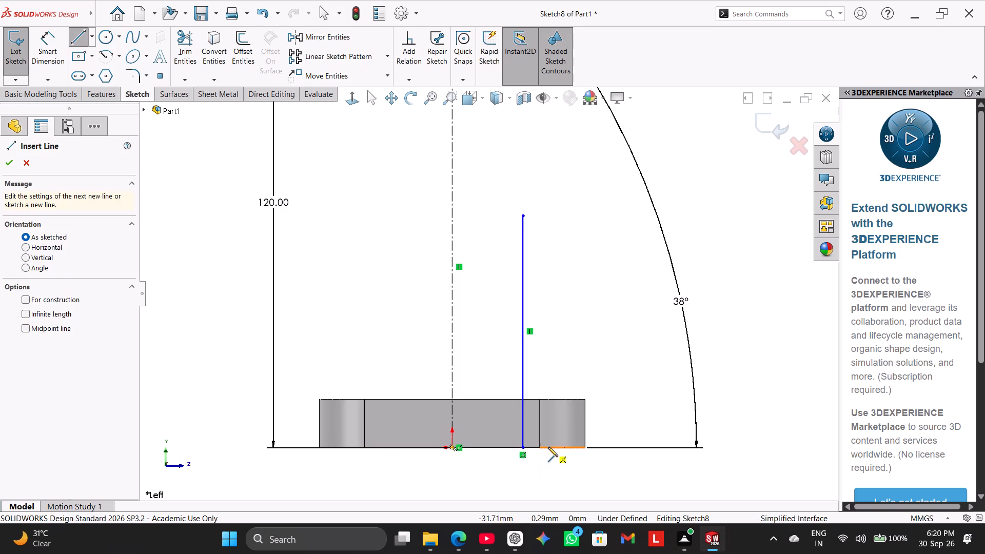
pyautogui.click(548, 447)
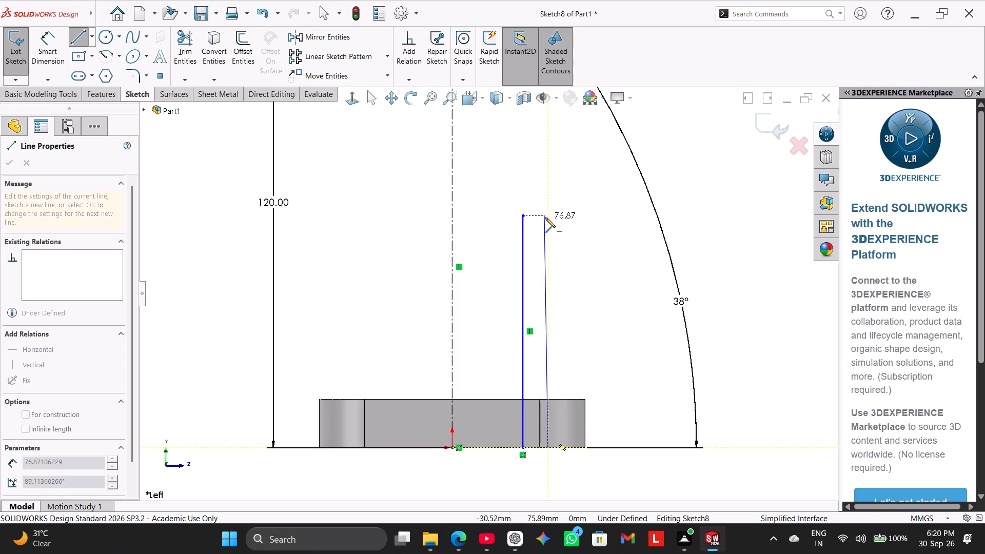
pyautogui.click(545, 217)
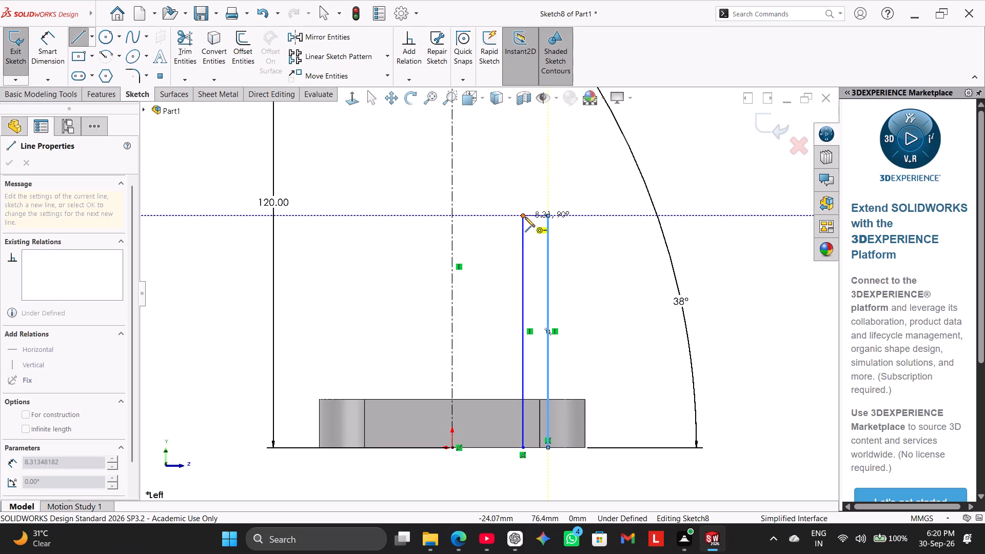
pyautogui.click(524, 217)
pyautogui.rightClick(610, 230)
pyautogui.click(652, 239)
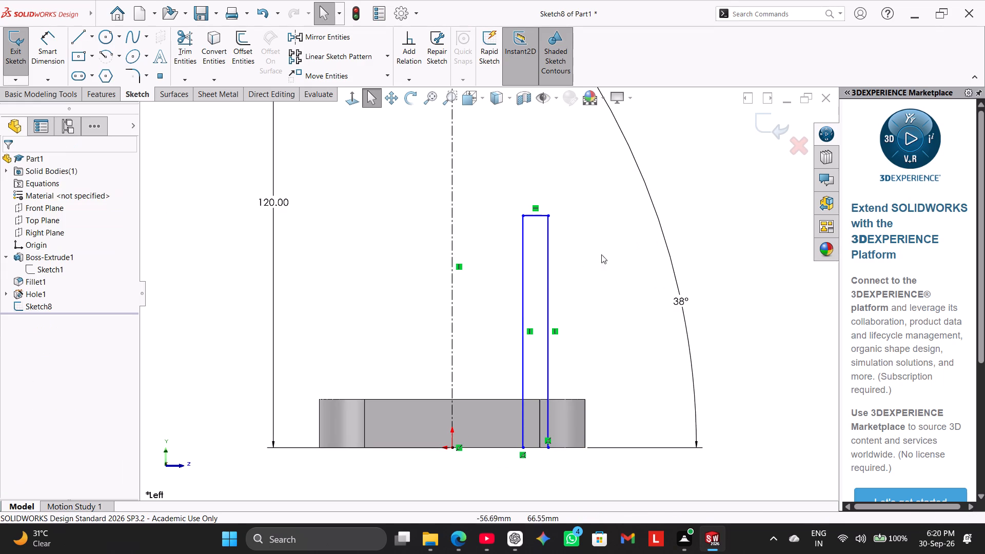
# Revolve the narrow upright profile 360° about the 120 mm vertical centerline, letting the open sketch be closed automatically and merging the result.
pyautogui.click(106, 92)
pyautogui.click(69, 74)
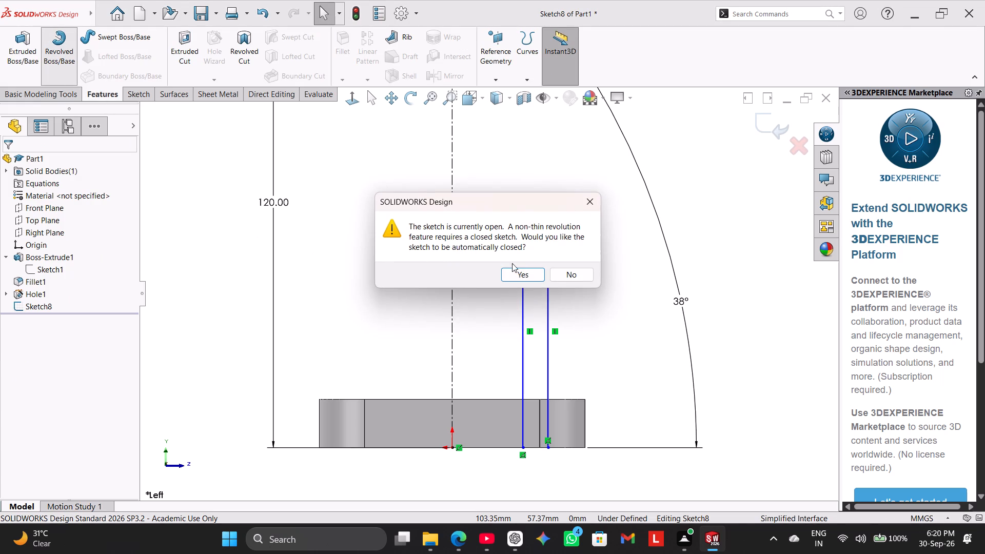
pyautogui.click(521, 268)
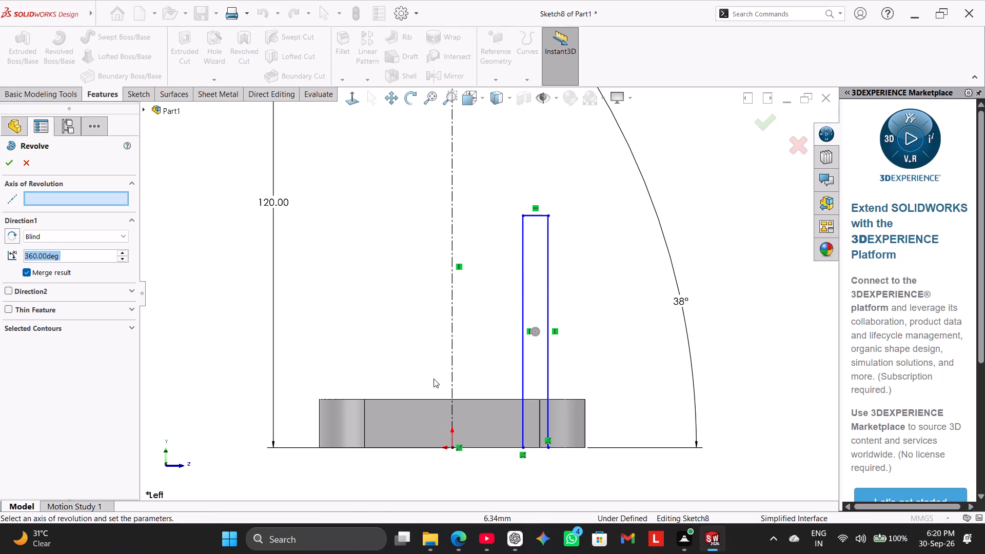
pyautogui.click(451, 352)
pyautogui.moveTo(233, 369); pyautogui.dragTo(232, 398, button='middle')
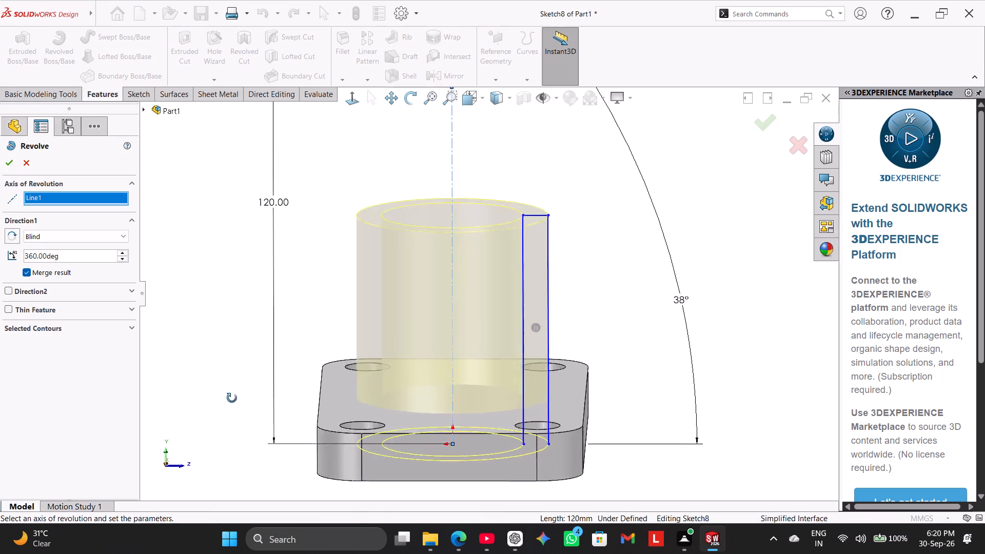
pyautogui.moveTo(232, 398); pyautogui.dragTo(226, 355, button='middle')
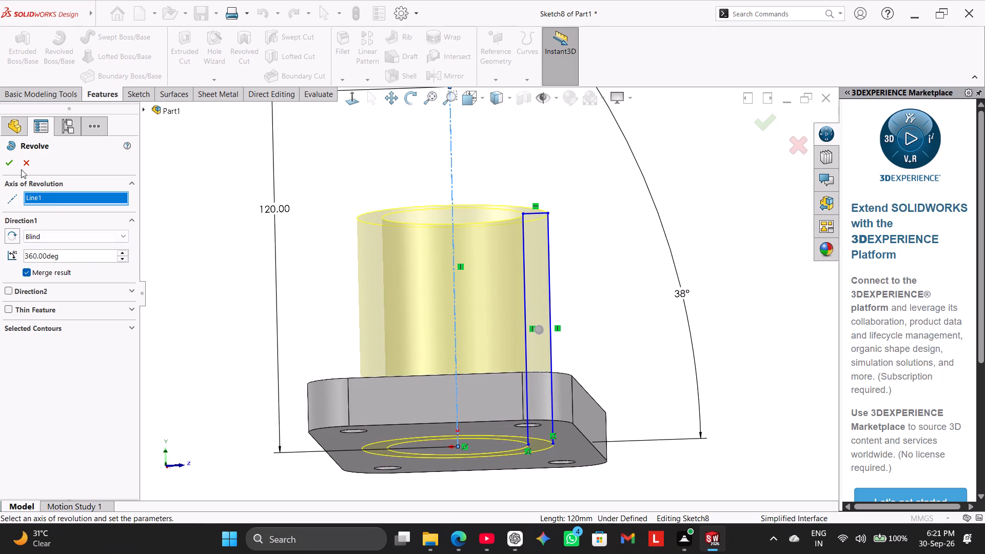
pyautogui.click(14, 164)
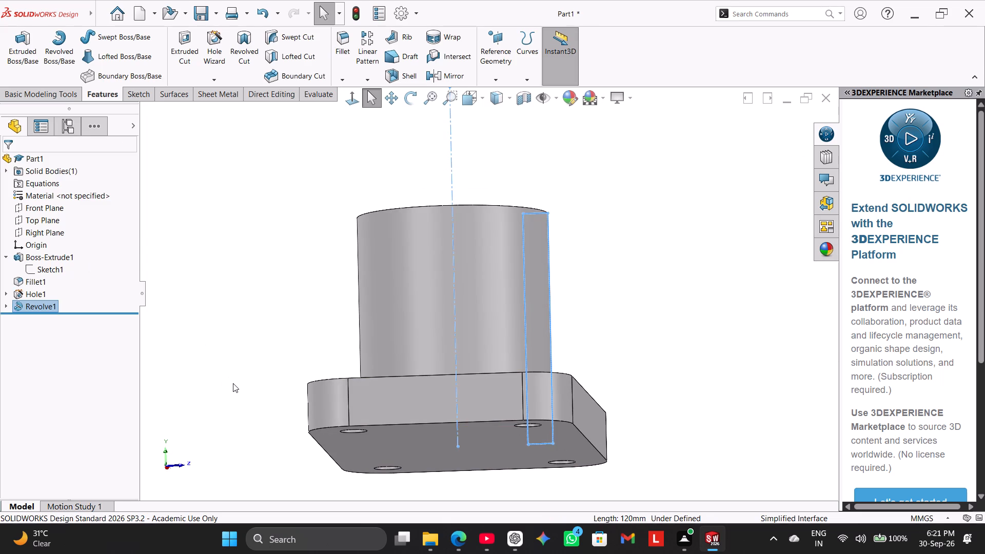
# Examine the revolved tube from above and its junction with the base's underside.
pyautogui.click(233, 383)
pyautogui.moveTo(240, 366); pyautogui.dragTo(243, 514, button='middle')
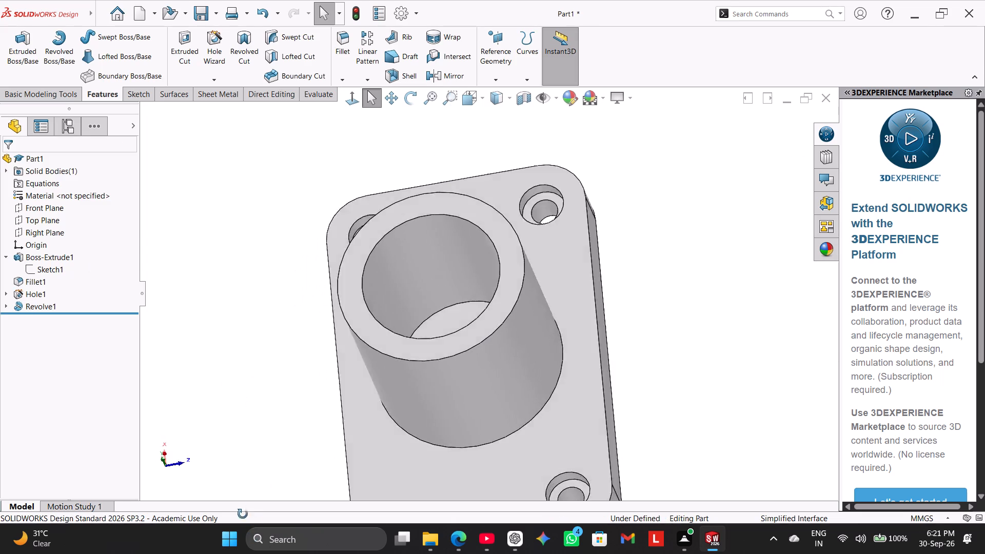
pyautogui.moveTo(243, 514); pyautogui.dragTo(265, 386, button='middle')
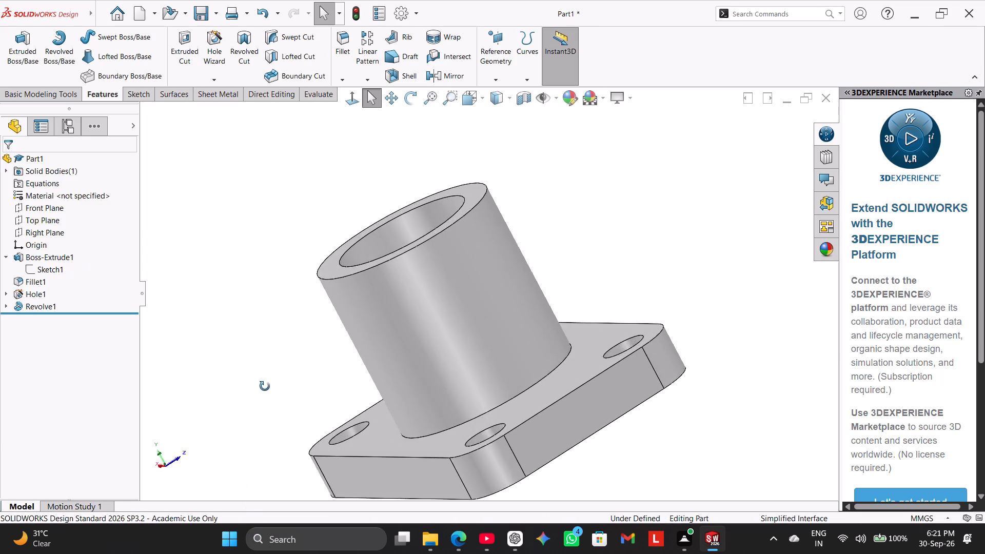
pyautogui.moveTo(265, 386); pyautogui.dragTo(260, 455, button='middle')
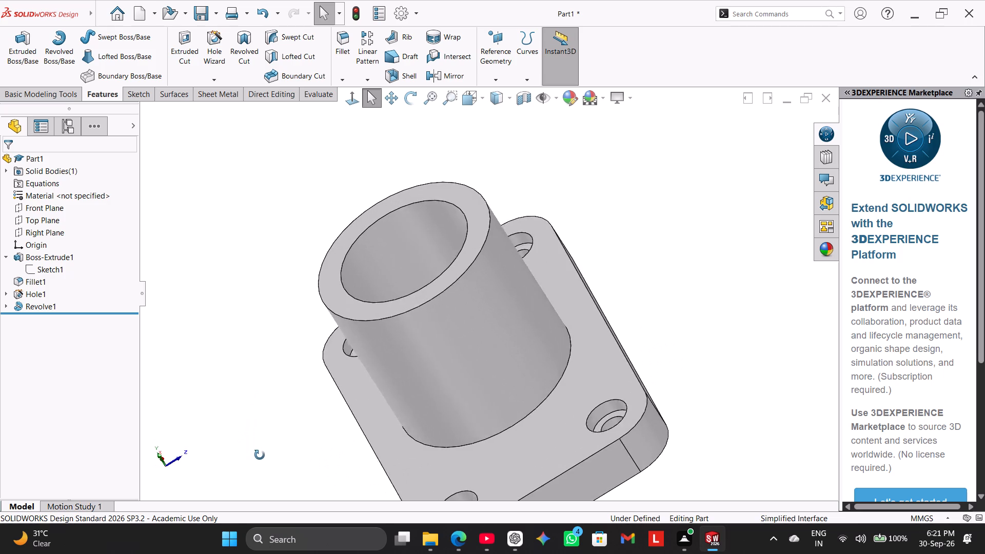
pyautogui.moveTo(260, 455); pyautogui.dragTo(229, 216, button='middle')
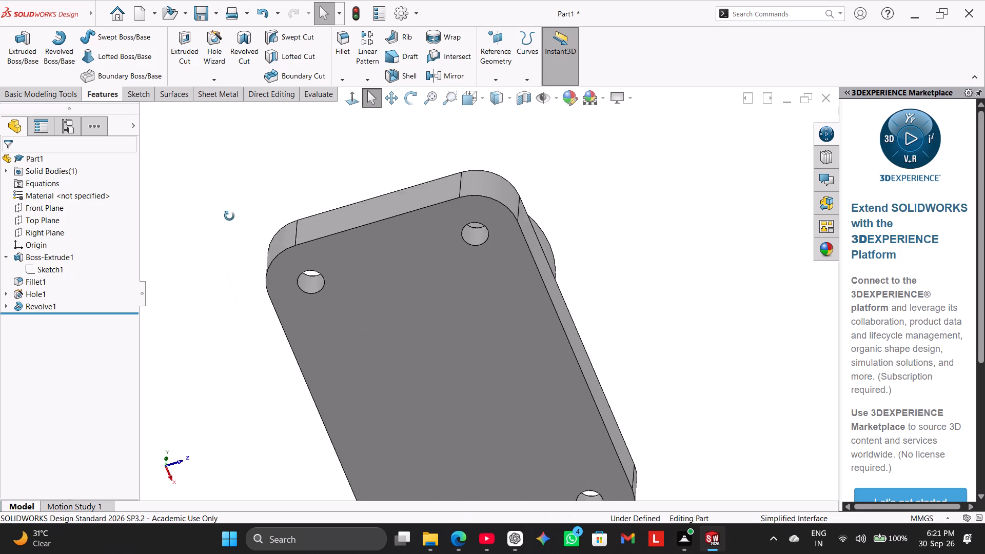
pyautogui.moveTo(229, 216); pyautogui.dragTo(263, 352, button='middle')
pyautogui.scroll(-1, 235, 229)
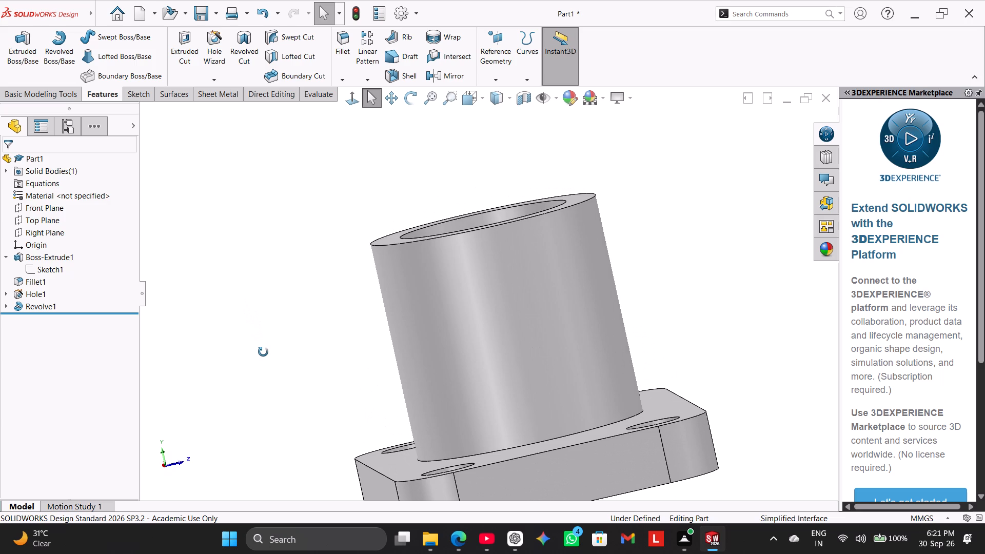
pyautogui.moveTo(263, 352); pyautogui.dragTo(268, 259, button='middle')
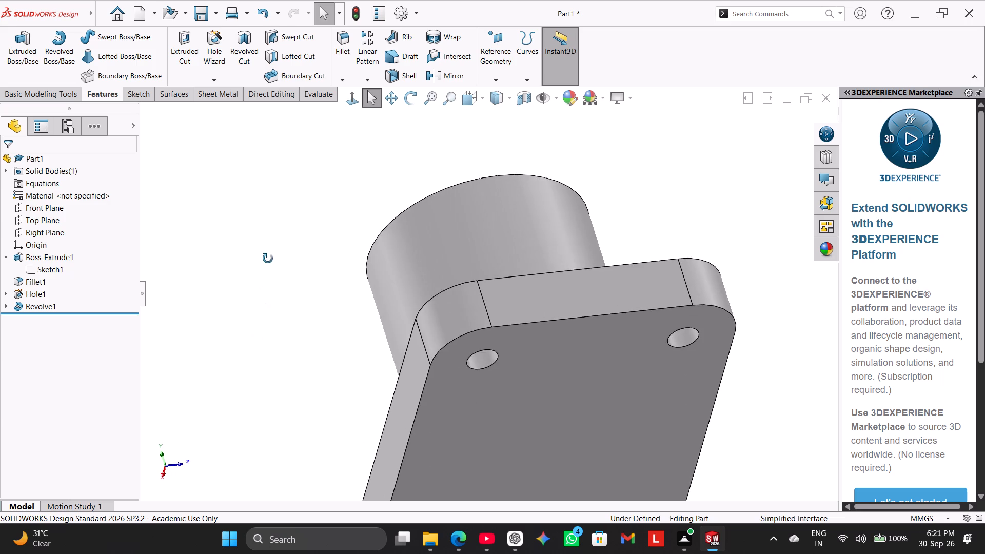
pyautogui.moveTo(268, 259); pyautogui.dragTo(242, 219, button='middle')
pyautogui.rightClick(498, 293)
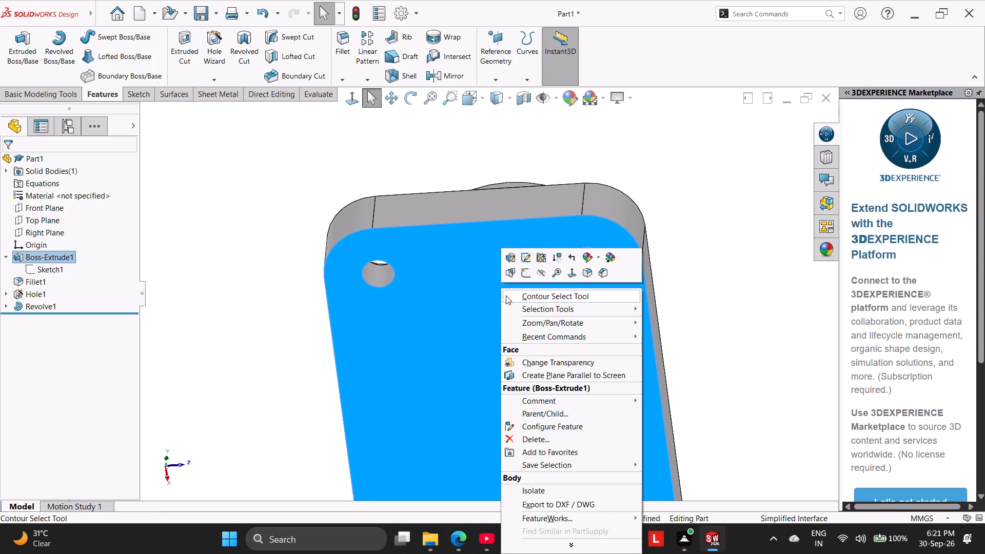
pyautogui.click(253, 271)
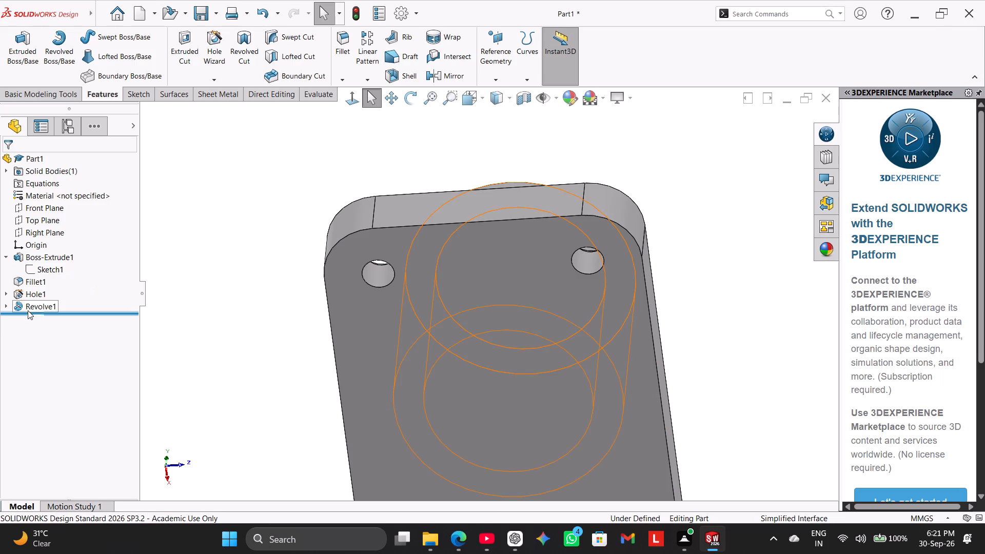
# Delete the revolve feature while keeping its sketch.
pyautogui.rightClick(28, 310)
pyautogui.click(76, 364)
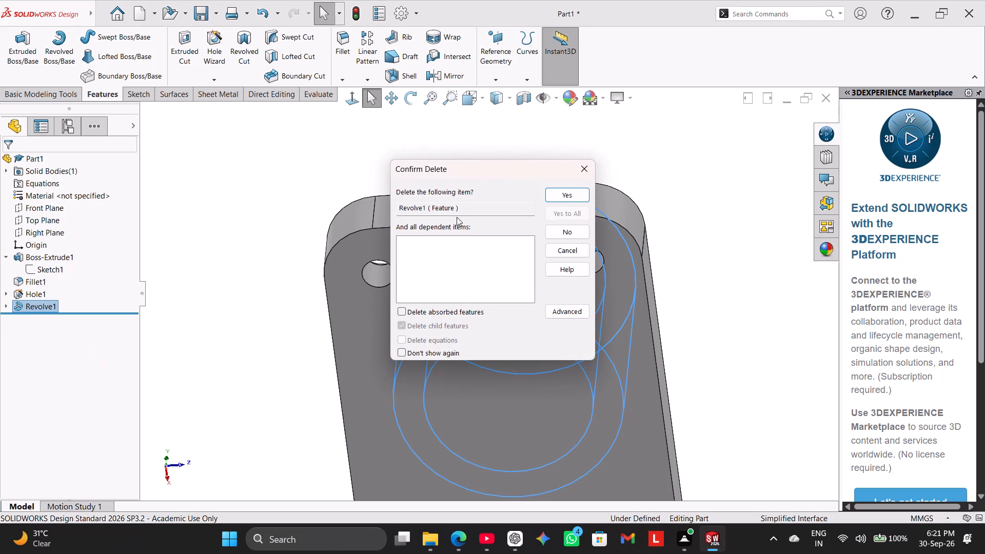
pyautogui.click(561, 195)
# Start a sketch on the base's bottom face and draw a circle about 48 mm in diameter centred on the origin.
pyautogui.moveTo(306, 325); pyautogui.dragTo(310, 281, button='middle')
pyautogui.scroll(2, 484, 327)
pyautogui.rightClick(472, 302)
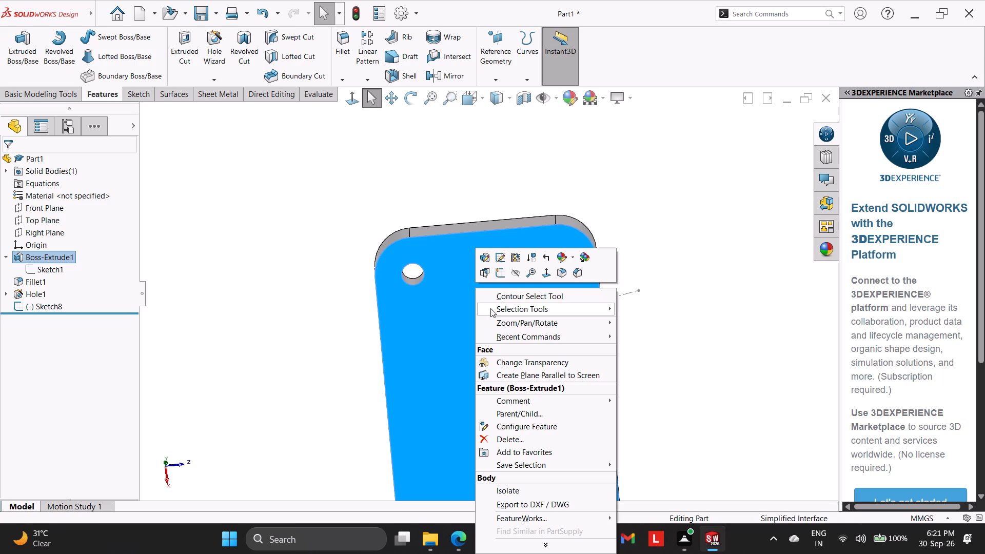
pyautogui.click(501, 276)
pyautogui.click(224, 261)
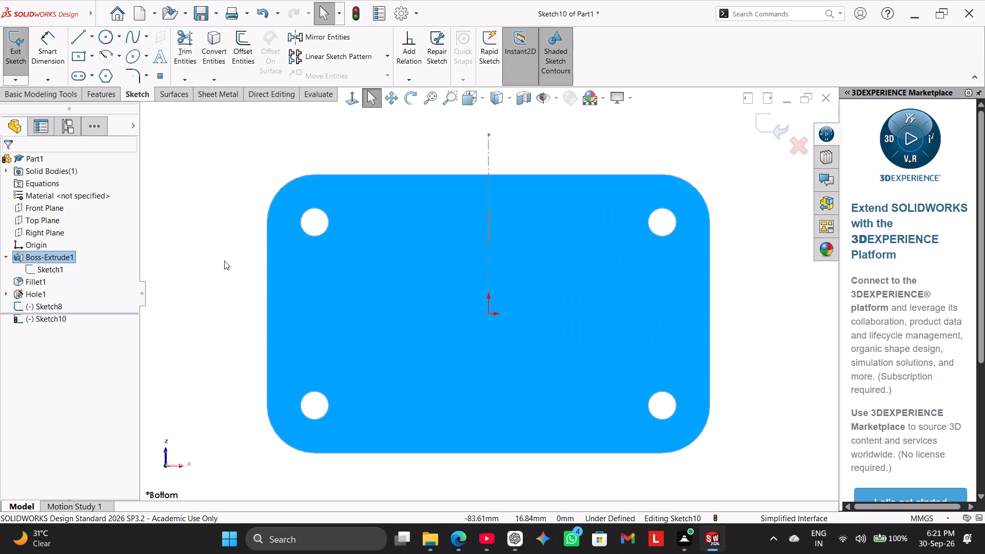
pyautogui.click(106, 37)
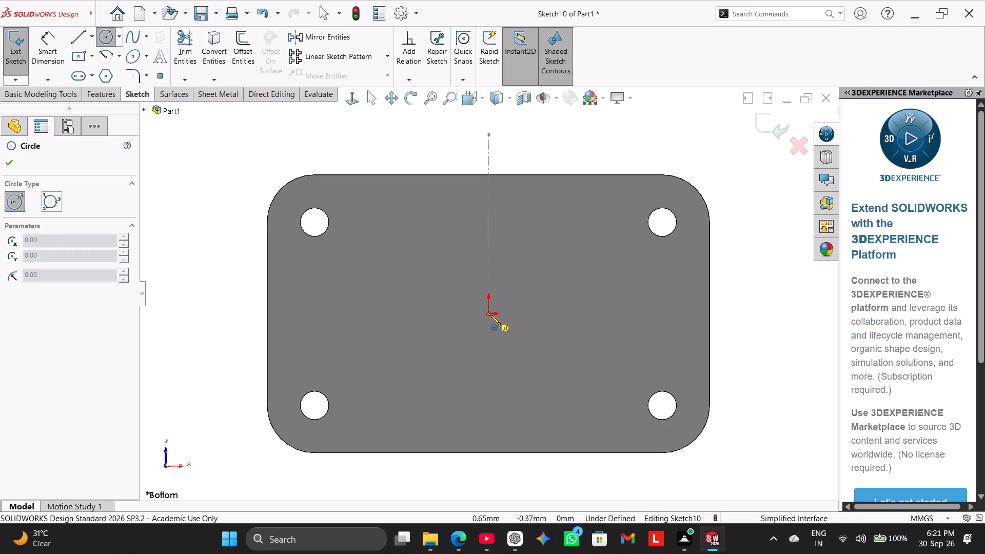
pyautogui.click(490, 314)
pyautogui.click(546, 363)
pyautogui.rightClick(429, 162)
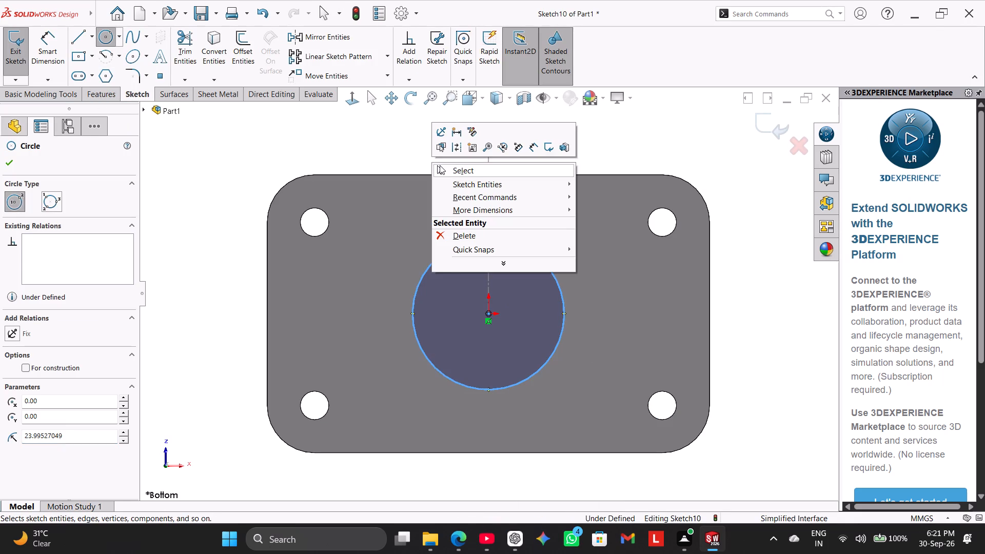
pyautogui.click(440, 165)
# Dimension the circle's diameter as 37 mm.
pyautogui.click(43, 47)
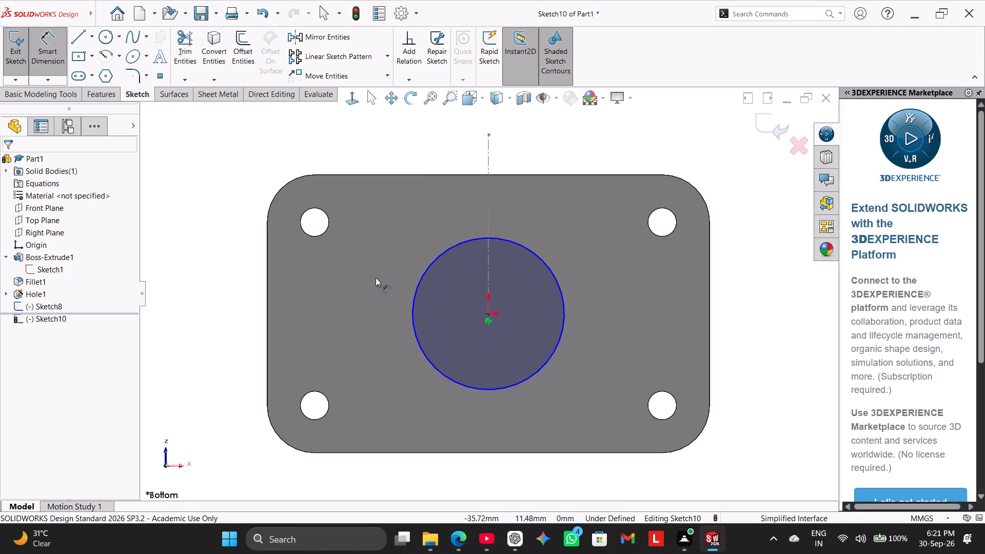
pyautogui.moveTo(413, 296); pyautogui.dragTo(407, 293)
pyautogui.click(370, 212)
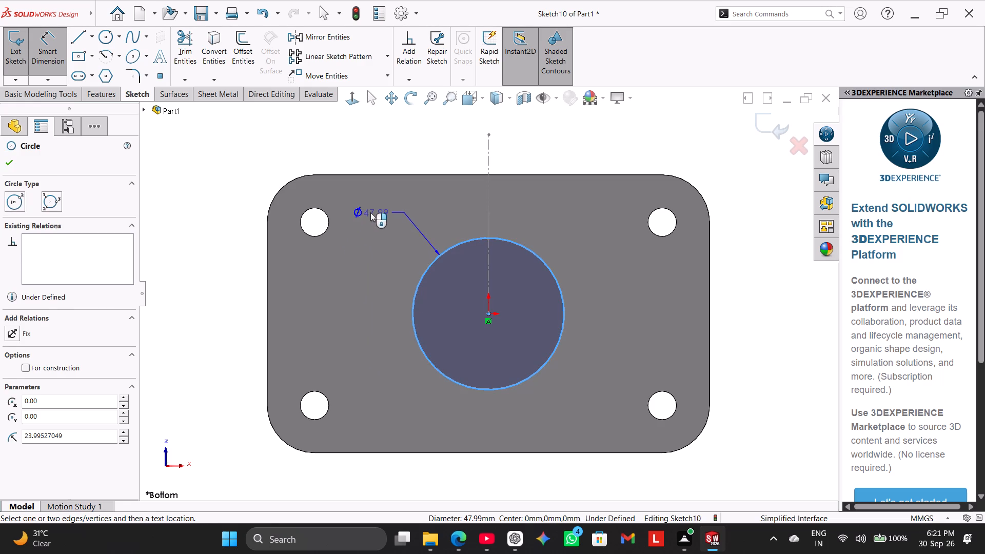
pyautogui.write('37')
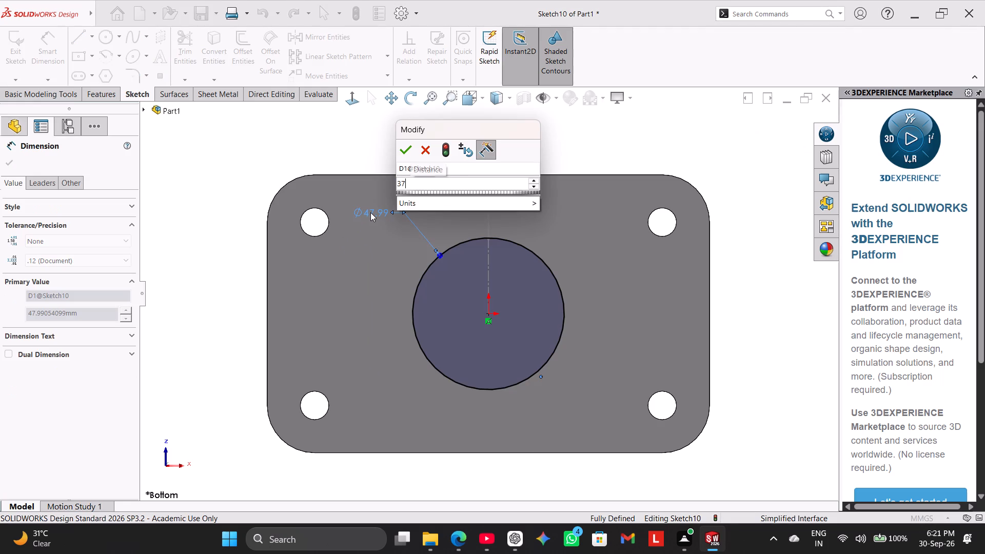
pyautogui.press('Return')
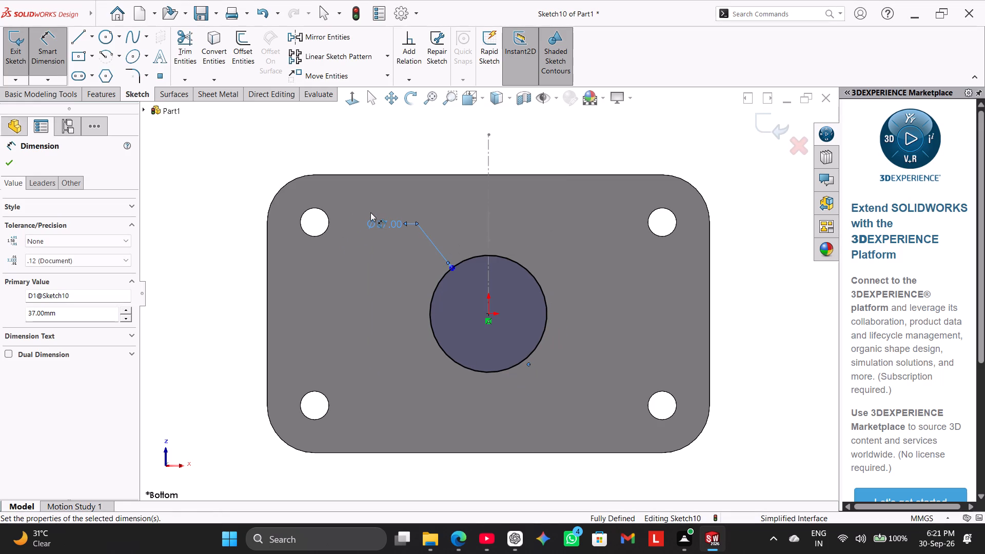
pyautogui.rightClick(243, 165)
pyautogui.click(281, 197)
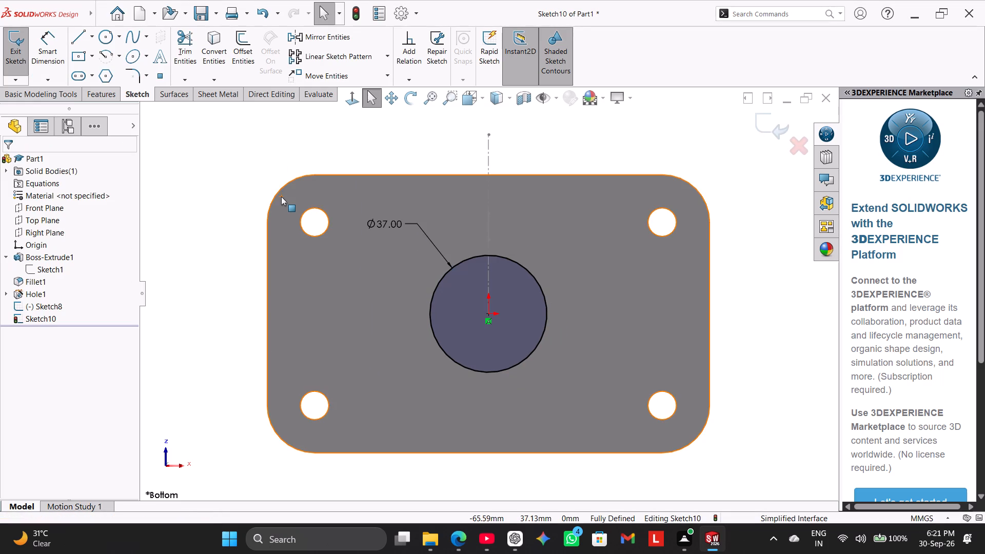
# Cut-extrude the 37 mm circle through the base with a blind depth of 16 mm.
pyautogui.moveTo(237, 162); pyautogui.dragTo(241, 216, button='middle')
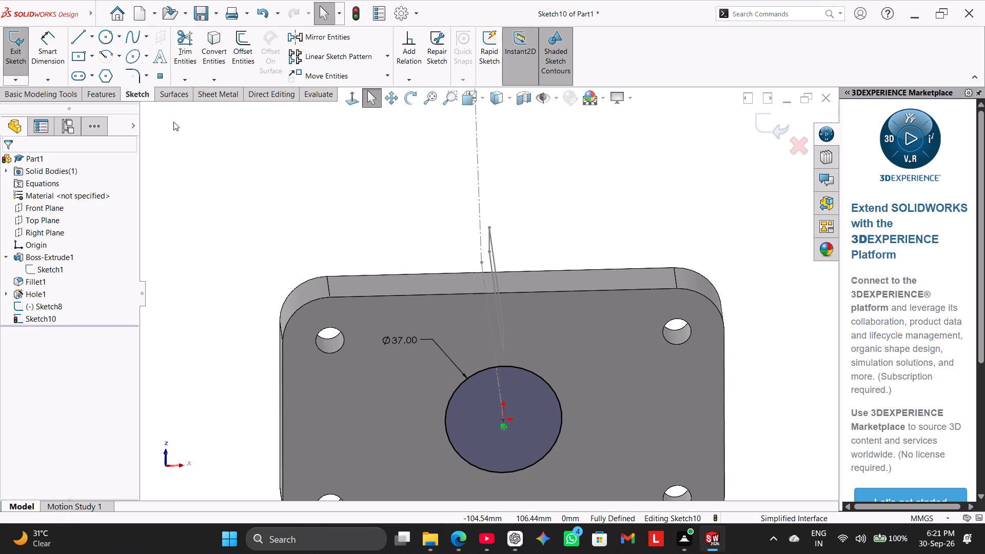
pyautogui.click(109, 98)
pyautogui.click(183, 53)
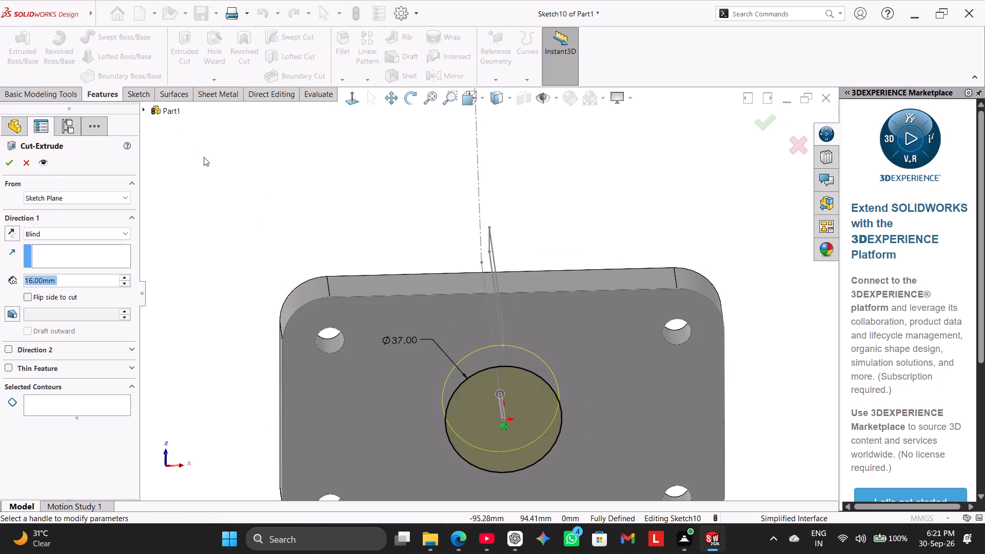
pyautogui.moveTo(207, 161); pyautogui.dragTo(242, 300, button='middle')
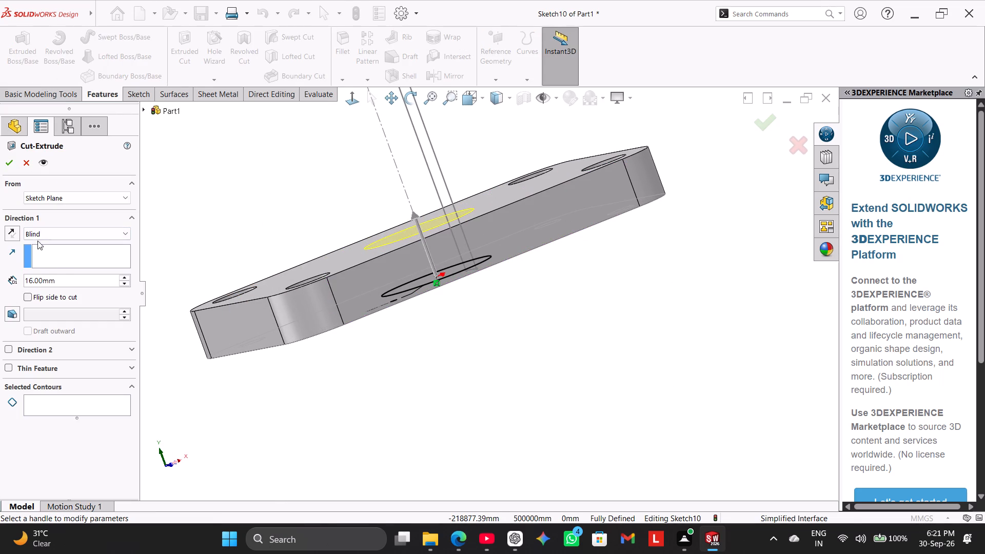
pyautogui.click(41, 234)
pyautogui.click(55, 266)
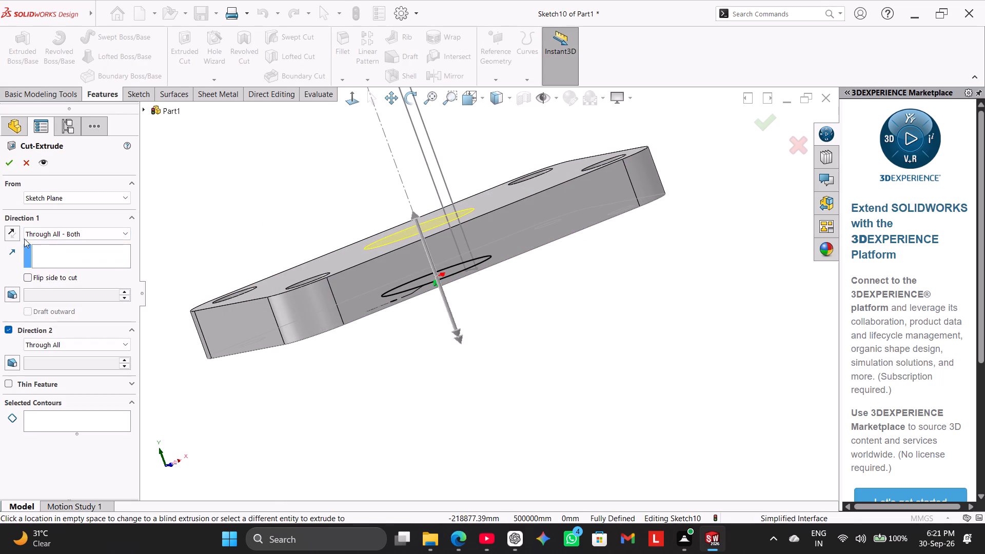
pyautogui.click(38, 232)
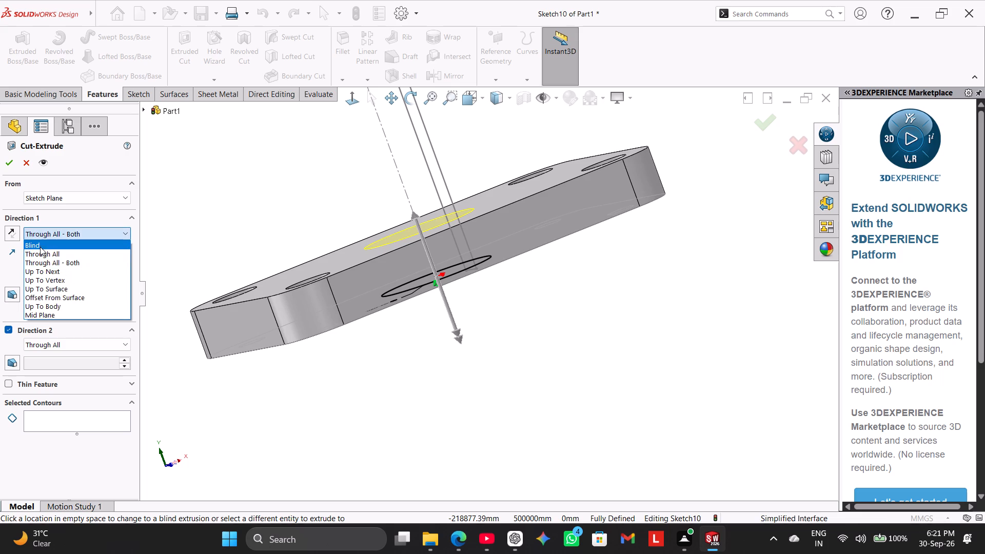
pyautogui.click(41, 247)
pyautogui.click(11, 166)
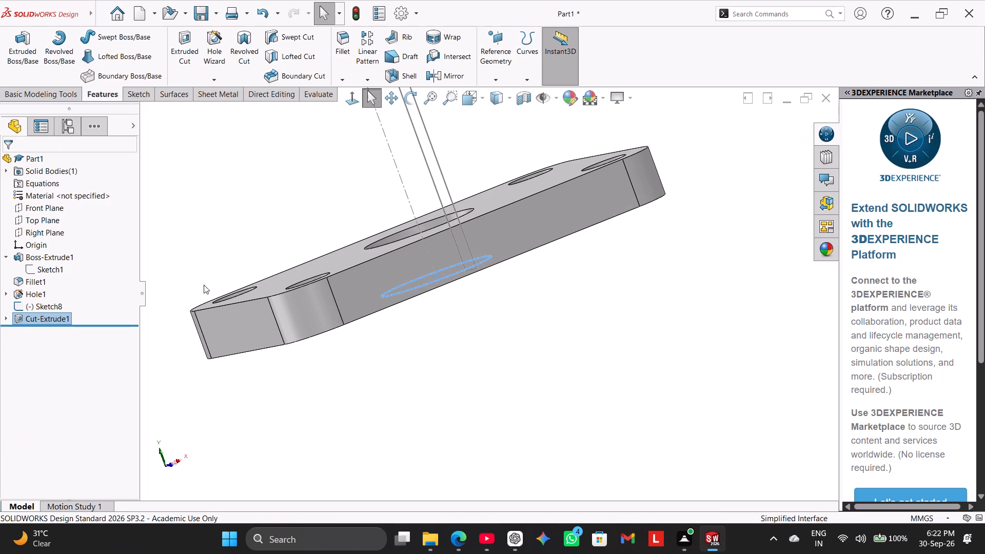
pyautogui.click(205, 246)
# Reorder the feature tree so that Sketch8 comes after the Cut-Extrude1 bore.
pyautogui.moveTo(231, 383); pyautogui.dragTo(471, 247, button='right')
pyautogui.click(316, 294)
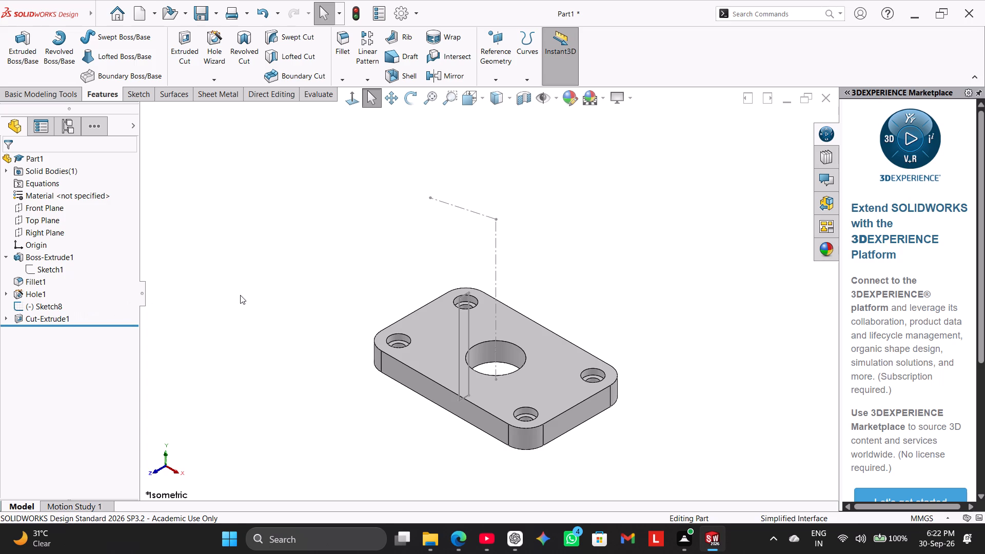
pyautogui.moveTo(312, 232); pyautogui.dragTo(306, 284, button='middle')
pyautogui.moveTo(265, 318); pyautogui.dragTo(394, 135, button='right')
pyautogui.moveTo(367, 176); pyautogui.dragTo(387, 215, button='middle')
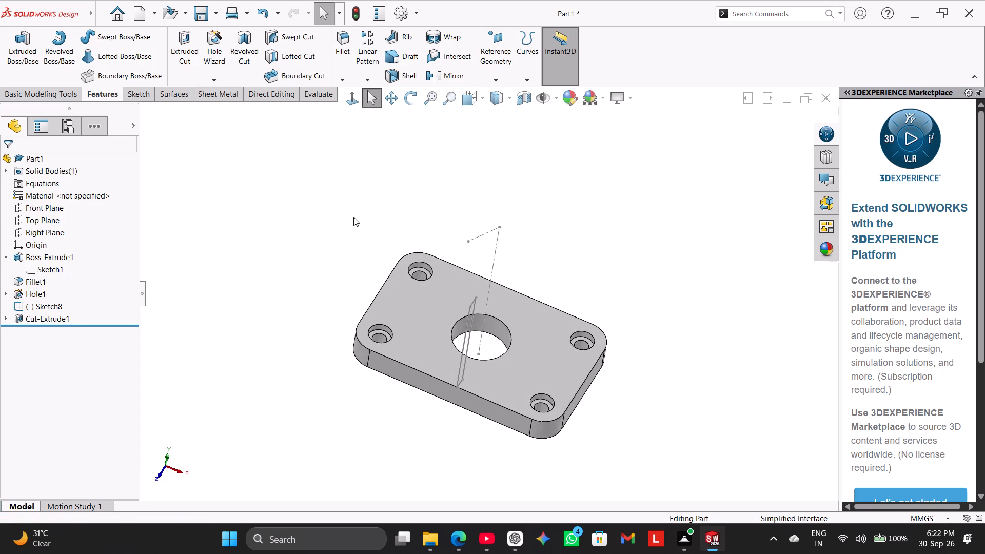
pyautogui.moveTo(353, 217); pyautogui.dragTo(468, 101, button='right')
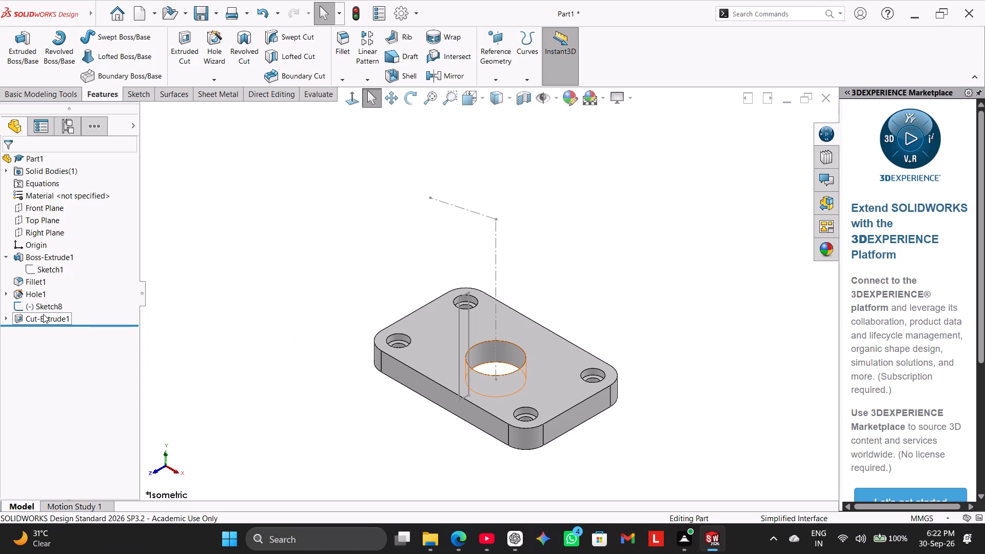
pyautogui.moveTo(44, 303); pyautogui.dragTo(51, 321)
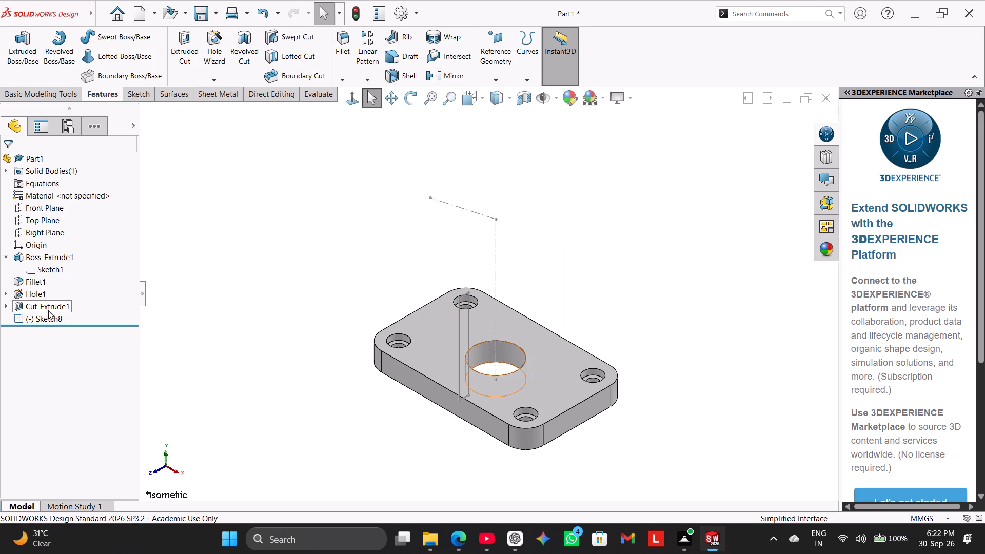
# Open Sketch8, with the centerlines and narrow rectangular profile, for editing in a view normal to its plane.
pyautogui.click(51, 318)
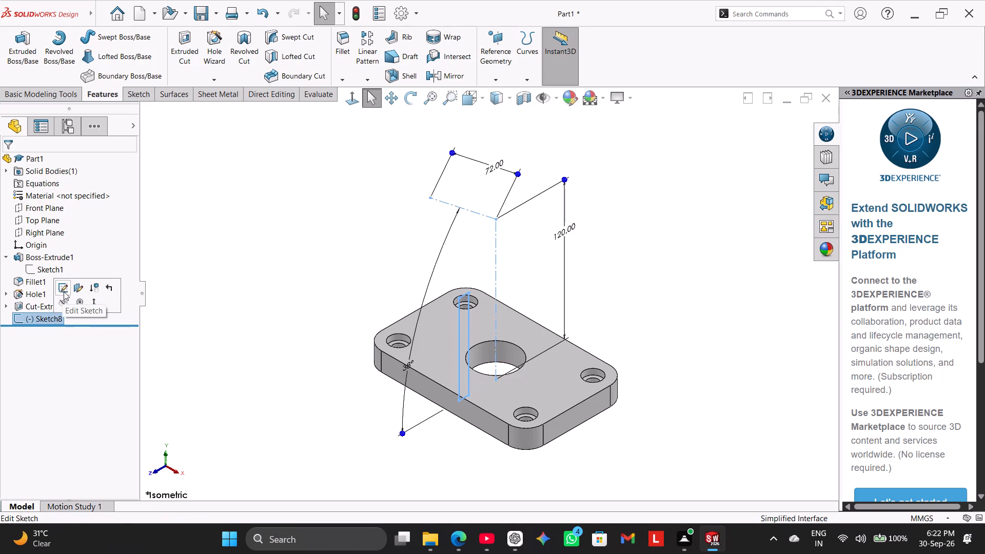
pyautogui.click(64, 291)
pyautogui.click(349, 97)
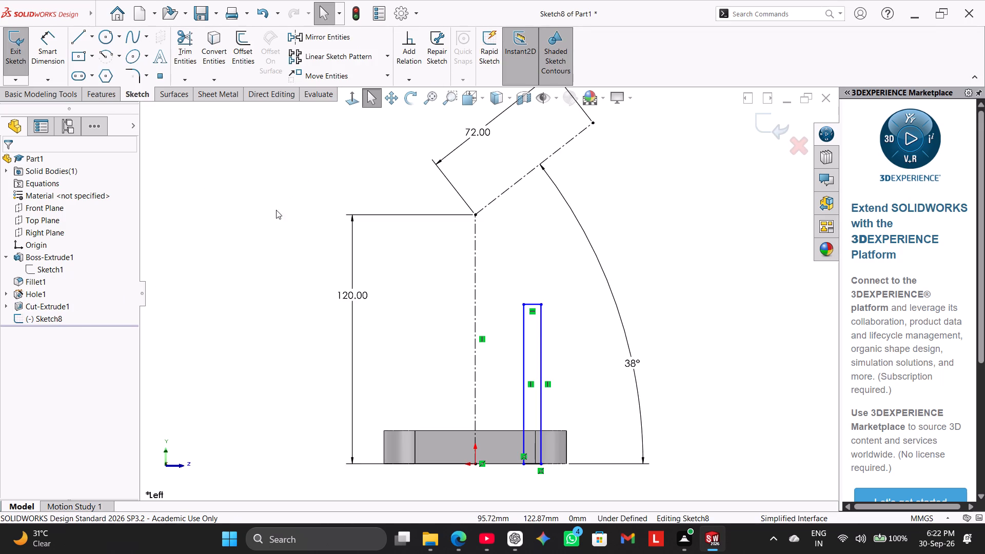
pyautogui.click(273, 211)
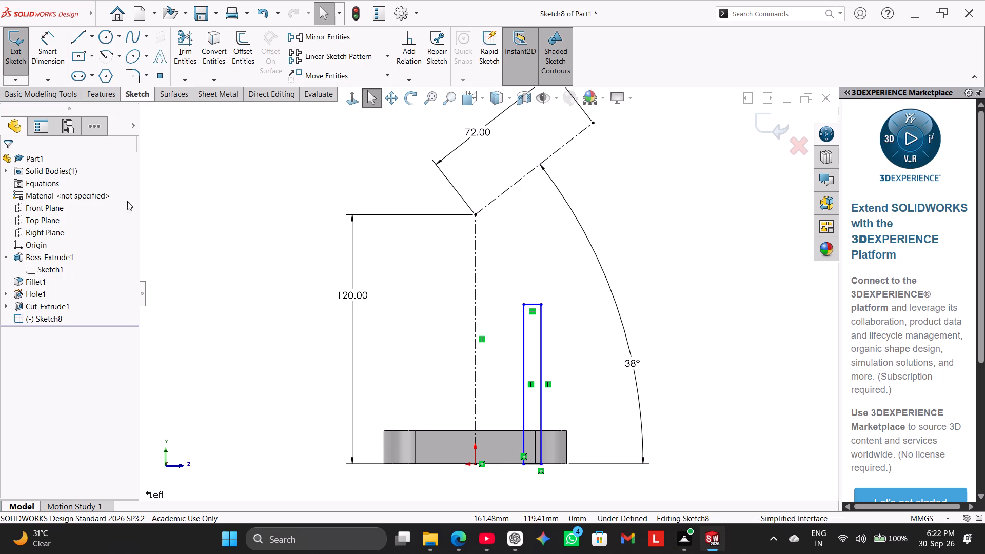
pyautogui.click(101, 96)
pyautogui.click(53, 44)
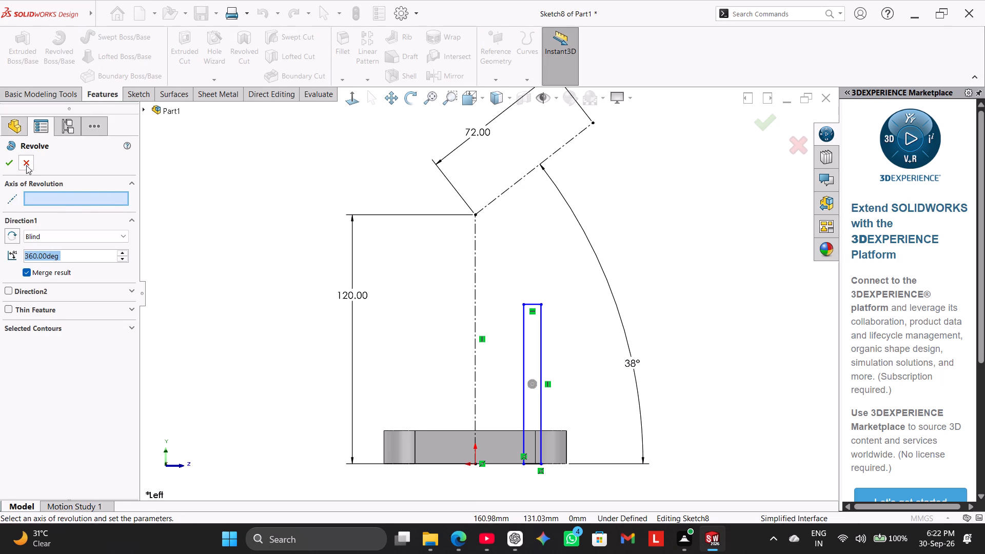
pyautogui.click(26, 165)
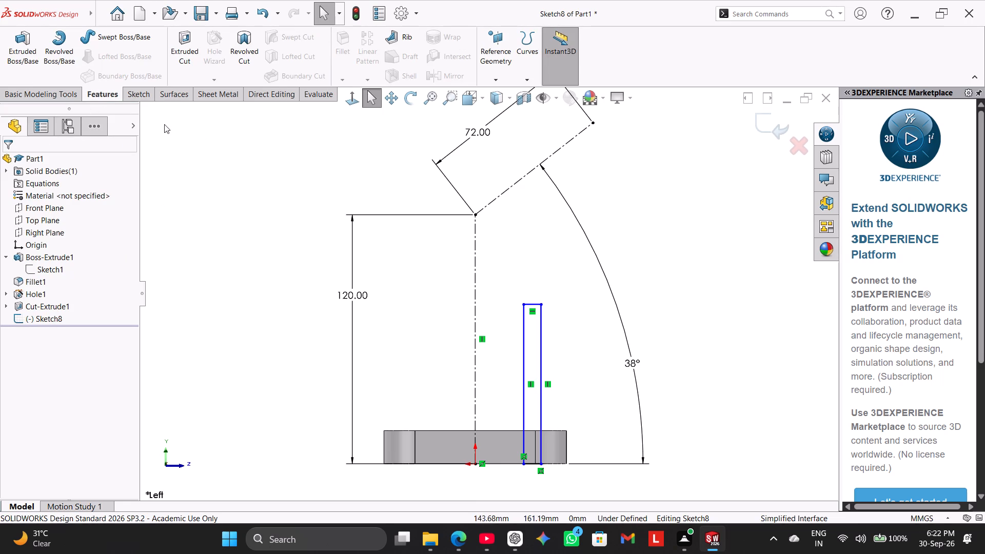
# Dimension the rectangle's inner vertical edge about the vertical centerline as a 37 mm diameter, placed below the base.
pyautogui.click(141, 92)
pyautogui.click(50, 45)
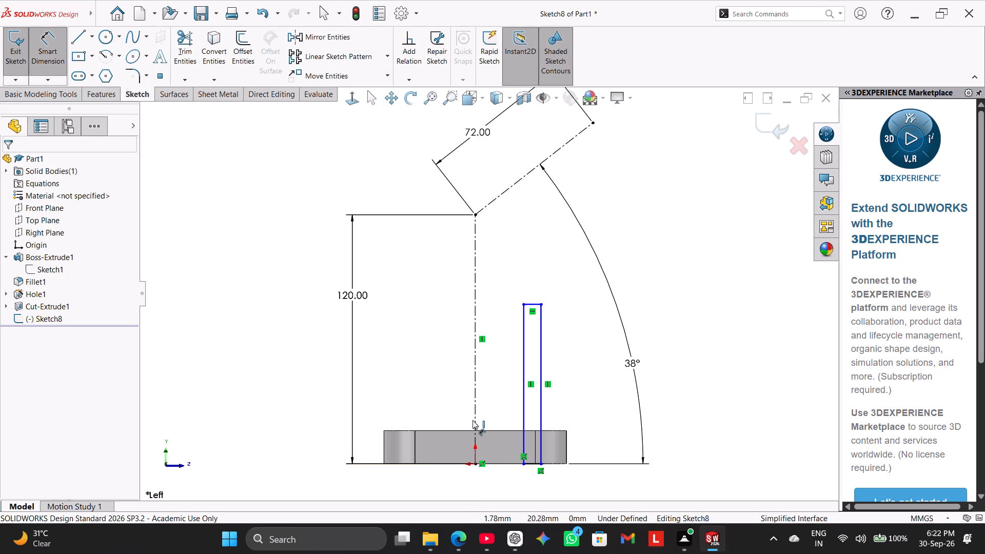
pyautogui.click(473, 417)
pyautogui.click(524, 422)
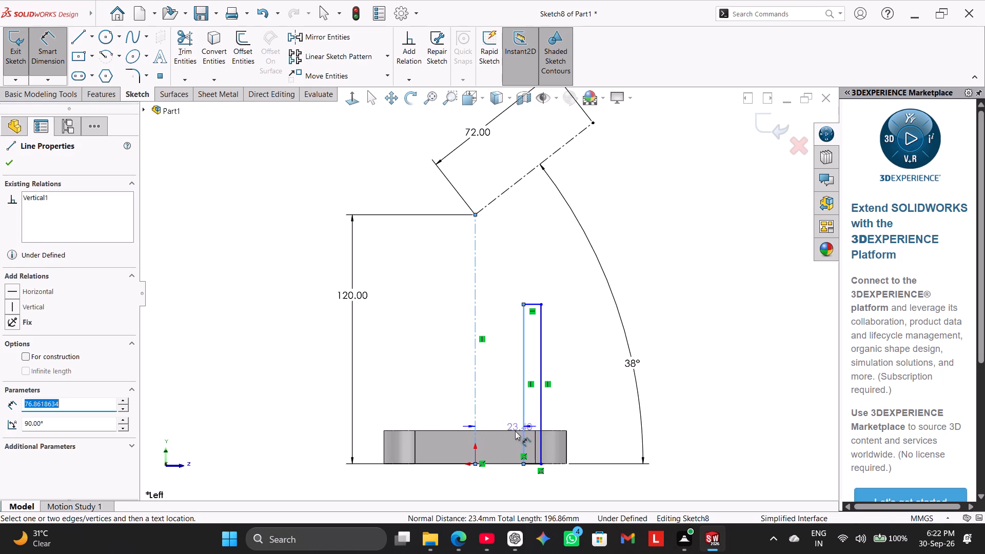
pyautogui.click(43, 56)
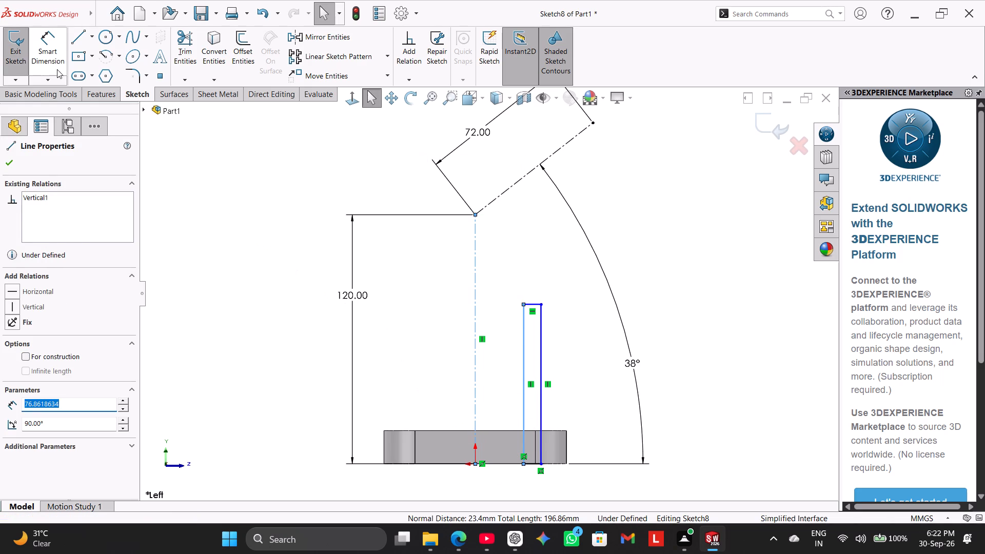
pyautogui.click(54, 49)
pyautogui.click(522, 420)
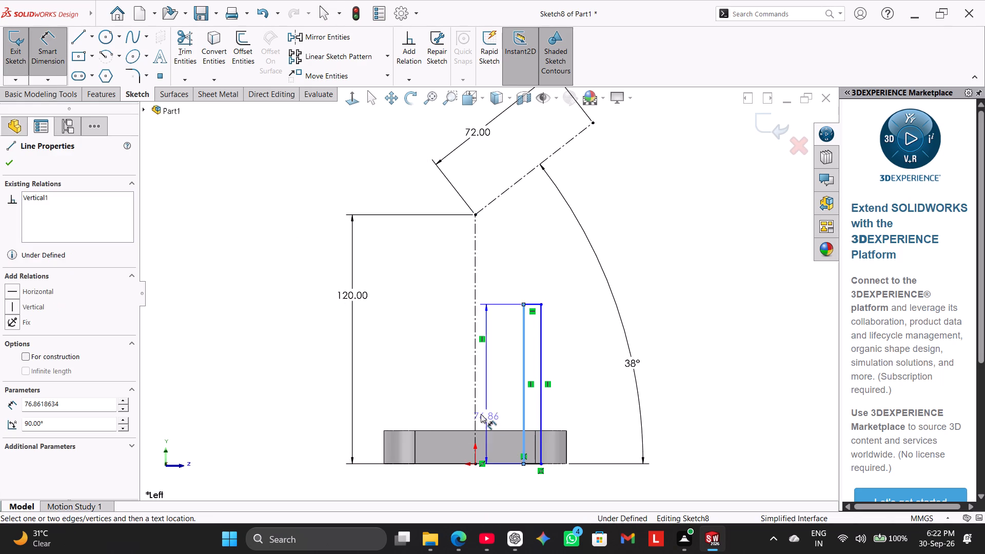
pyautogui.click(472, 411)
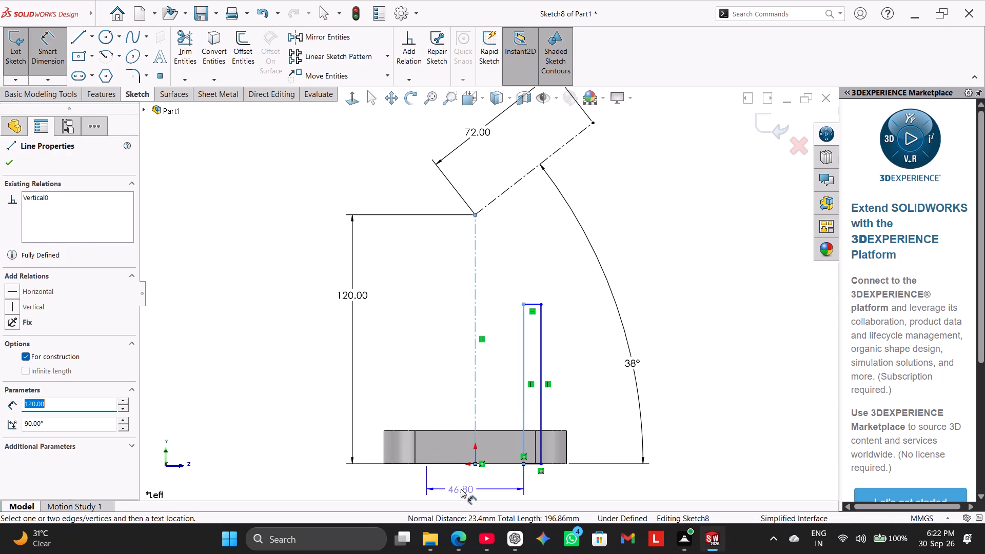
pyautogui.click(461, 489)
pyautogui.write('37')
pyautogui.press('Return')
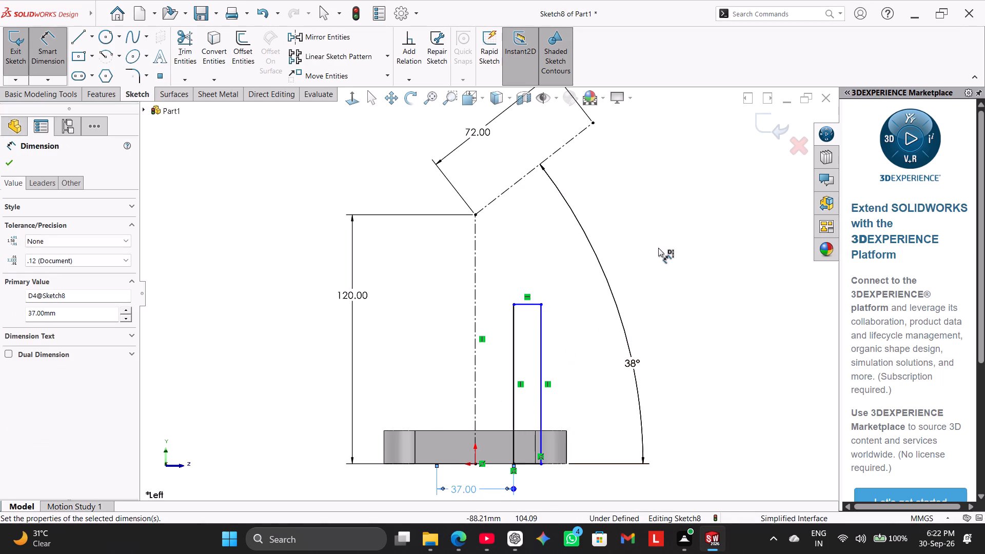
pyautogui.rightClick(658, 248)
pyautogui.click(677, 278)
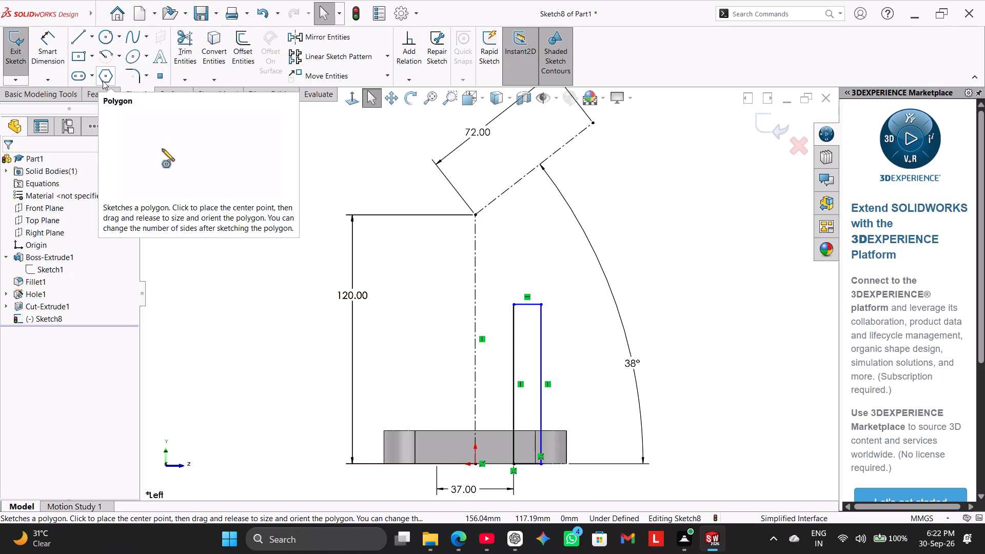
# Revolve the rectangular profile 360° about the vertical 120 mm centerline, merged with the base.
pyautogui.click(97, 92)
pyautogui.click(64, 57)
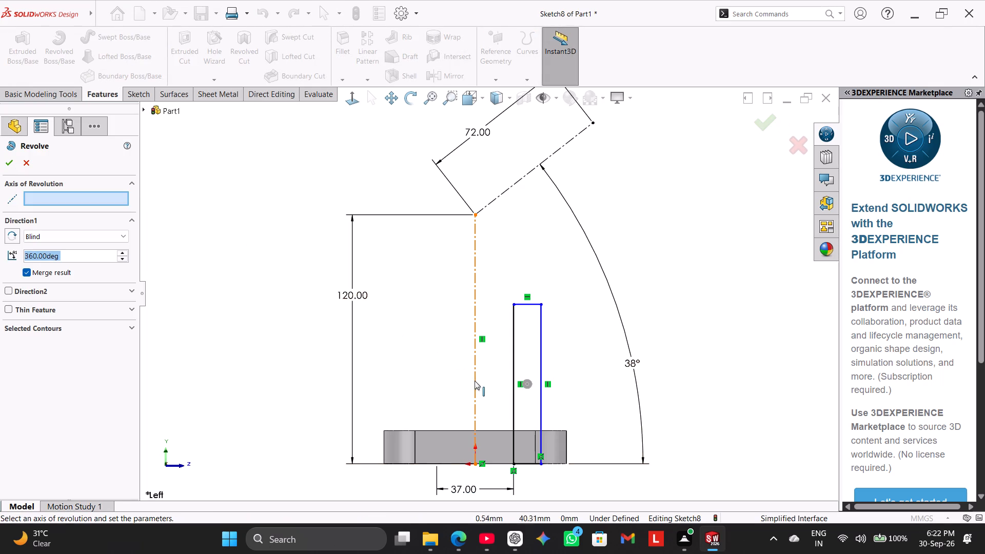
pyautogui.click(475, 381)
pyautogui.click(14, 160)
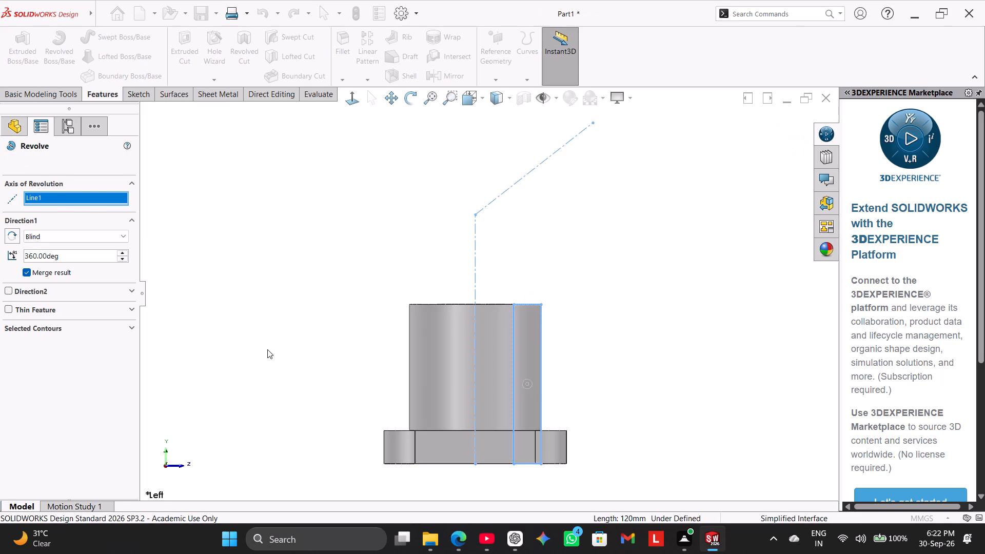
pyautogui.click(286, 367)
# Examine the tube's bore and its junction with the base in a temporary section view through the Front Plane.
pyautogui.moveTo(302, 373); pyautogui.dragTo(321, 294, button='middle')
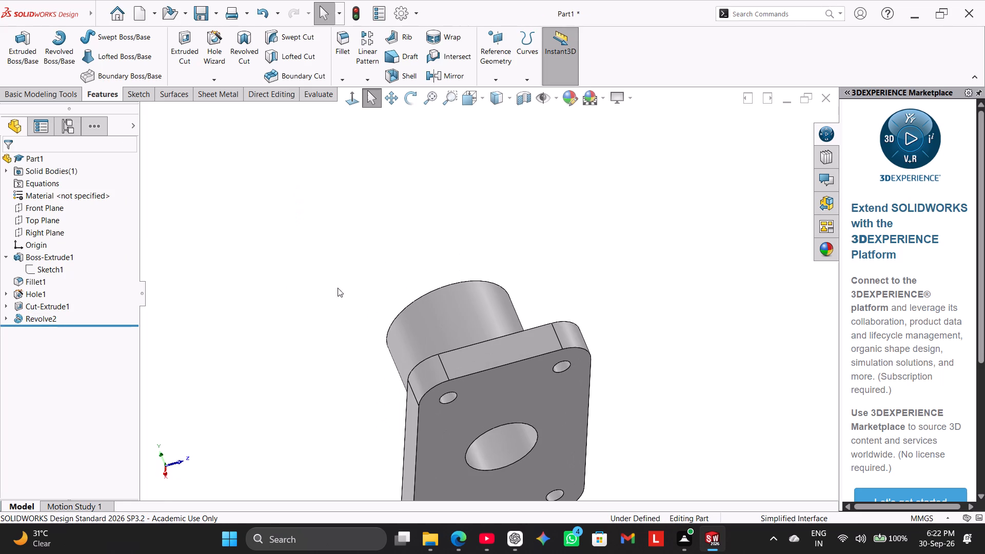
pyautogui.click(528, 95)
pyautogui.moveTo(358, 180); pyautogui.dragTo(403, 193, button='middle')
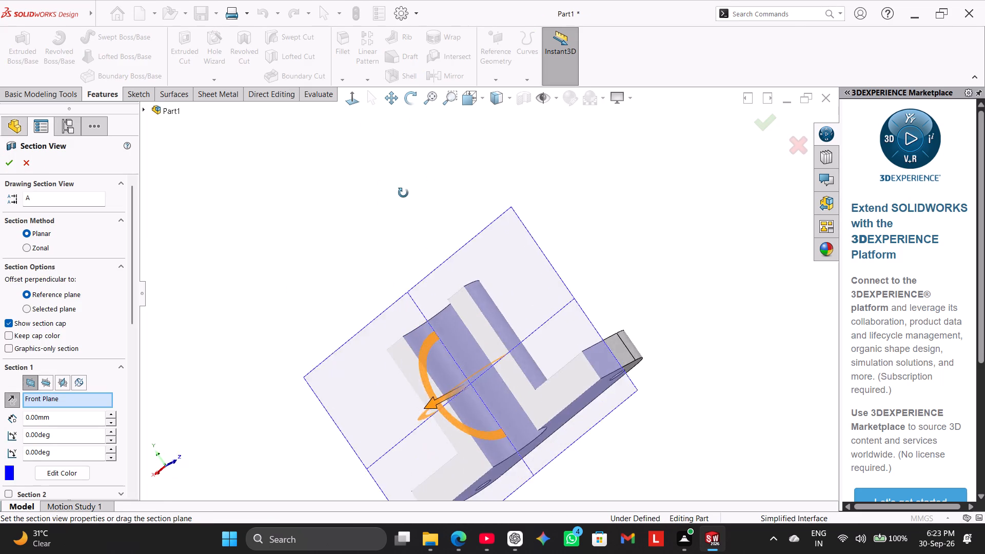
pyautogui.moveTo(403, 193); pyautogui.dragTo(408, 204, button='middle')
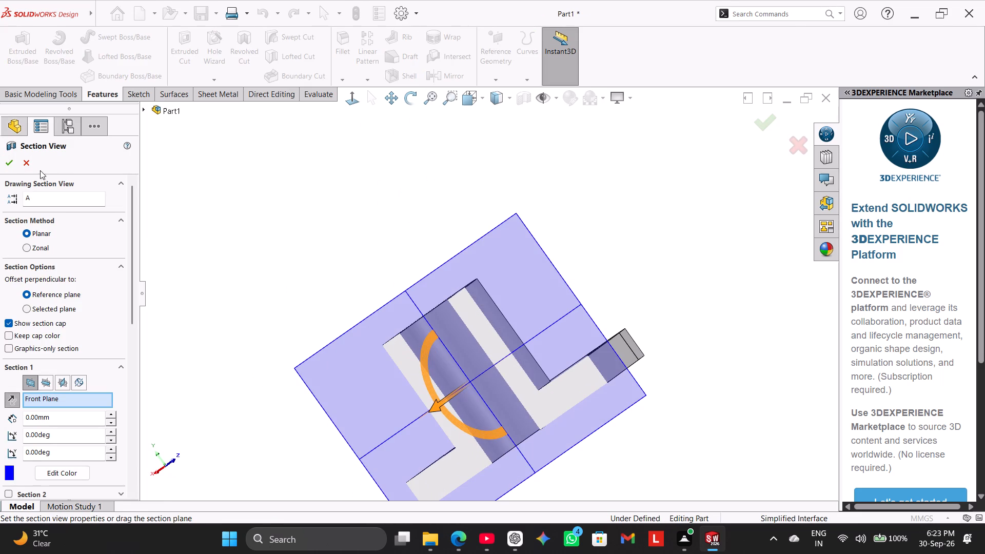
pyautogui.click(30, 165)
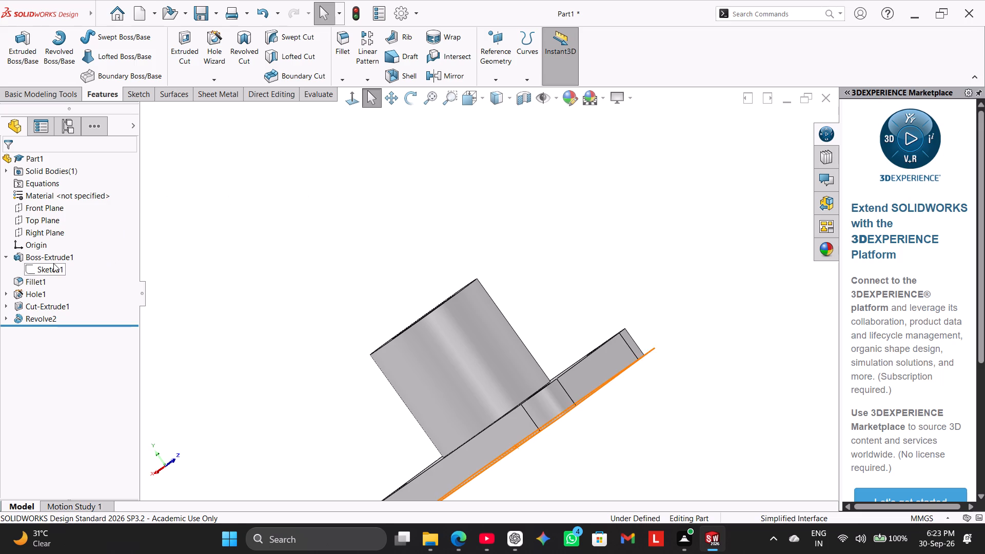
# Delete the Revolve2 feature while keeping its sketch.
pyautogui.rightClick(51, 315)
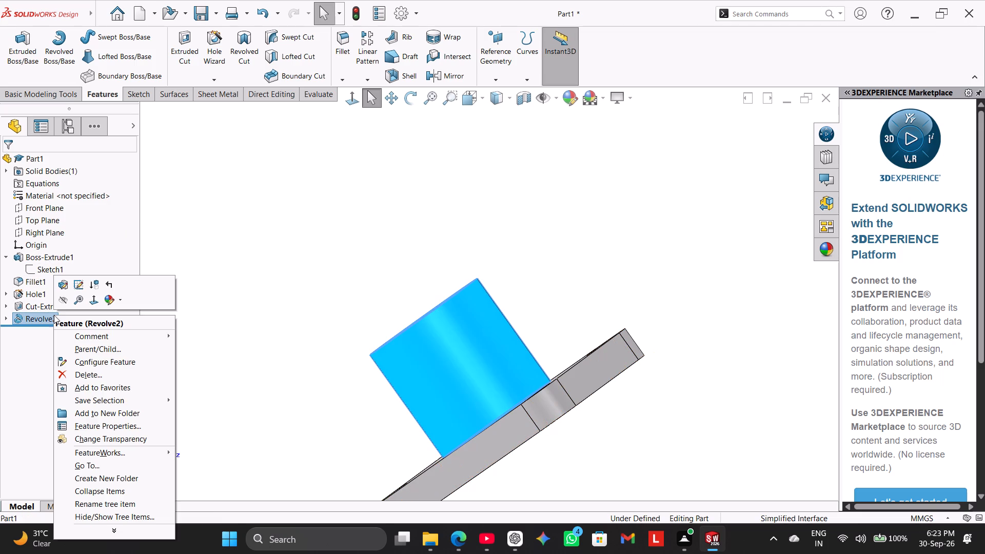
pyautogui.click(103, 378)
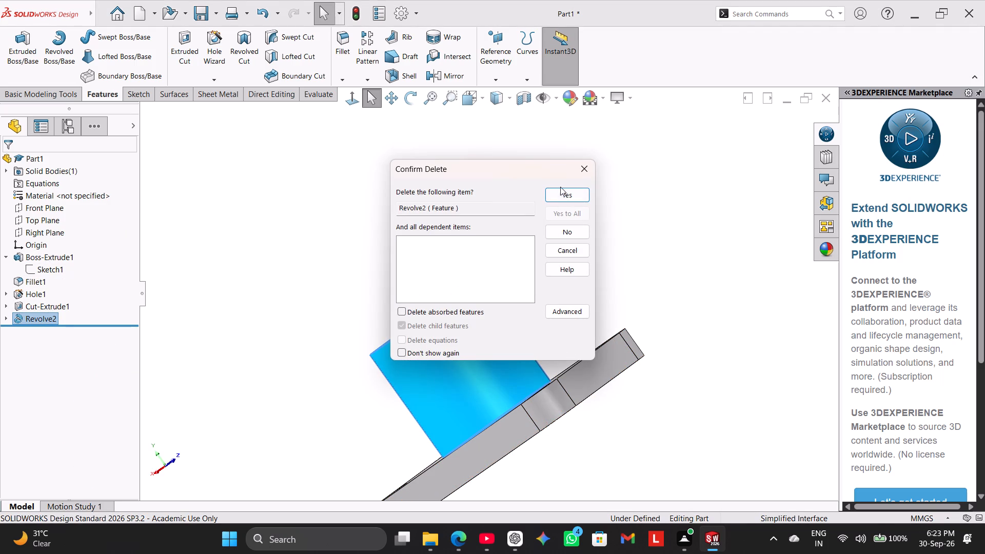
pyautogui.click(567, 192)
# Reopen Sketch8 for editing, viewed normal to its plane, and delete the rectangle's top horizontal line.
pyautogui.rightClick(37, 317)
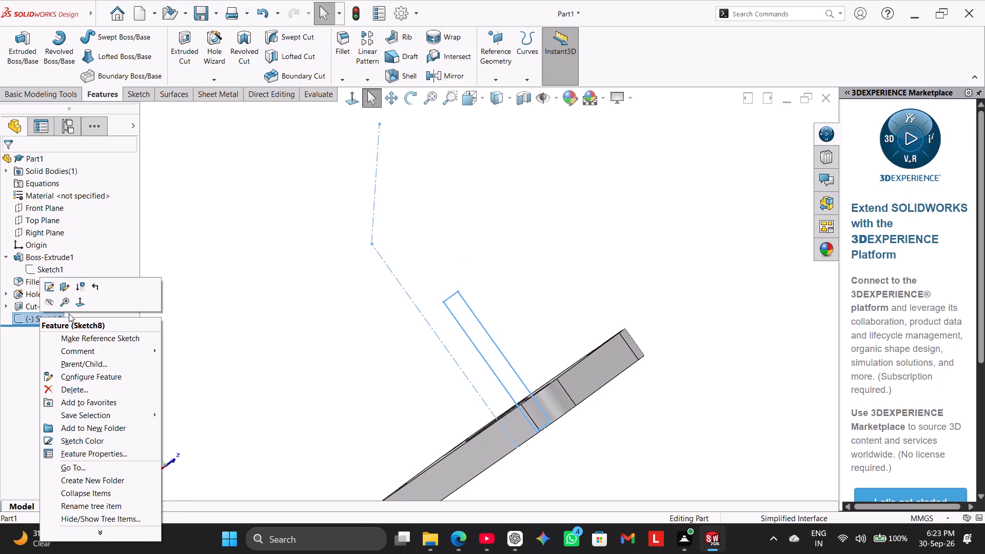
pyautogui.click(50, 289)
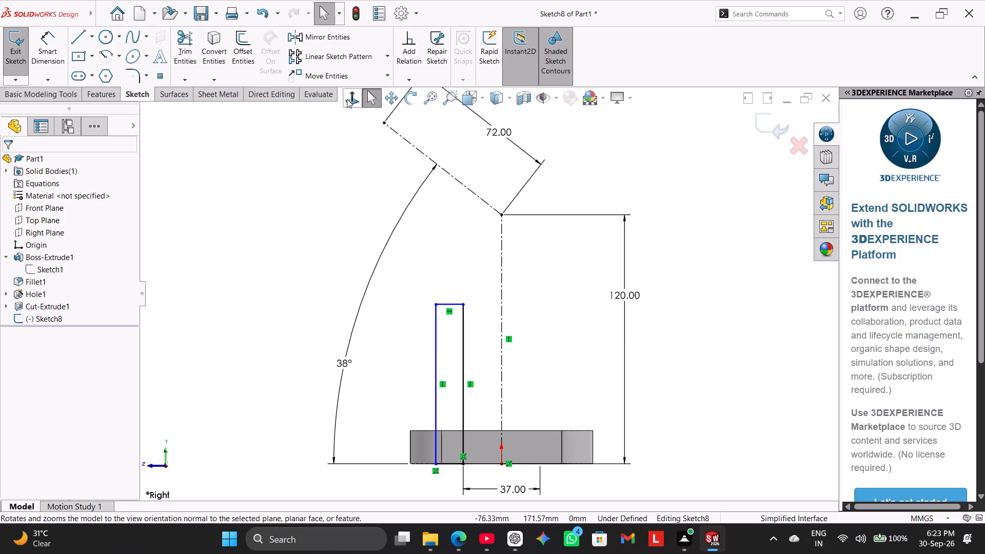
pyautogui.click(352, 94)
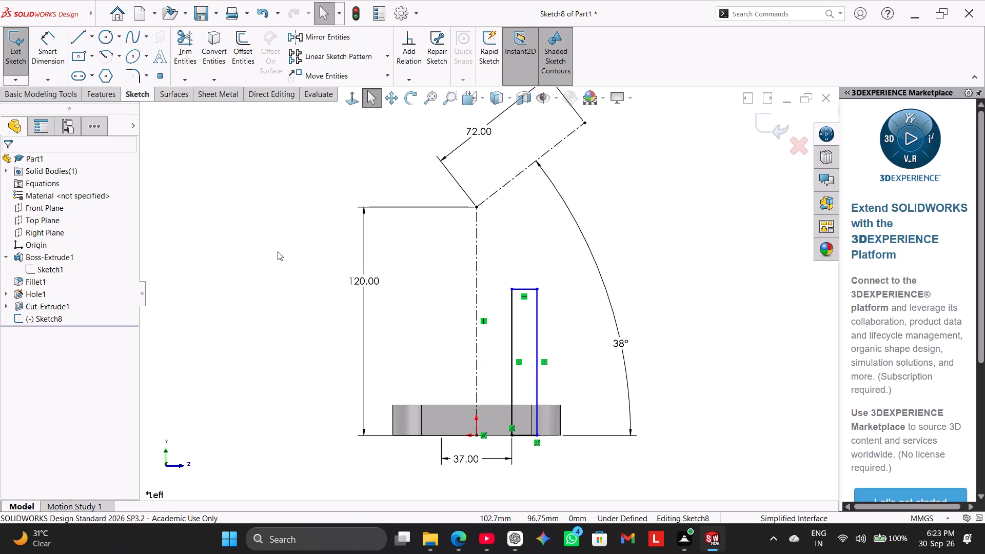
pyautogui.scroll(-1, 547, 253)
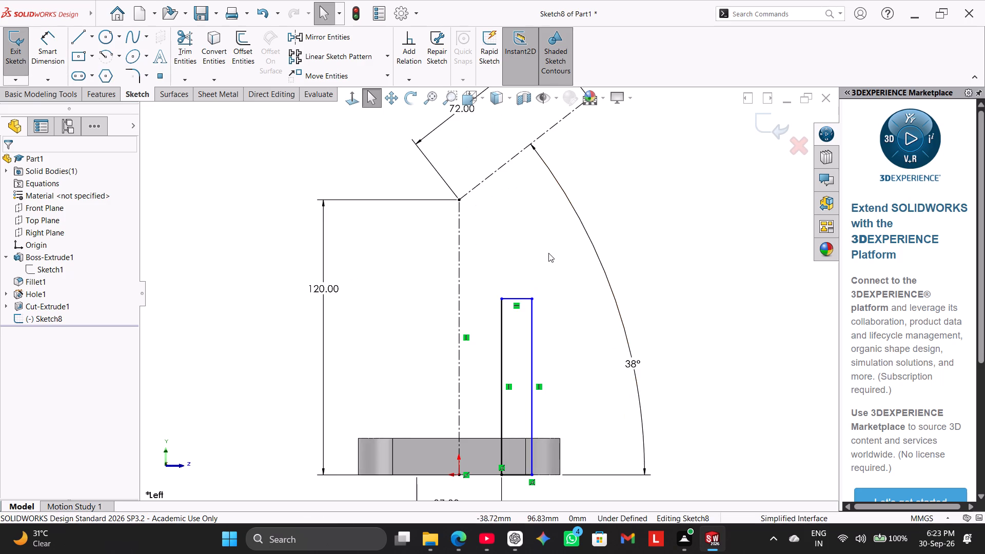
pyautogui.scroll(2, 548, 253)
pyautogui.scroll(-2, 548, 253)
pyautogui.rightClick(489, 323)
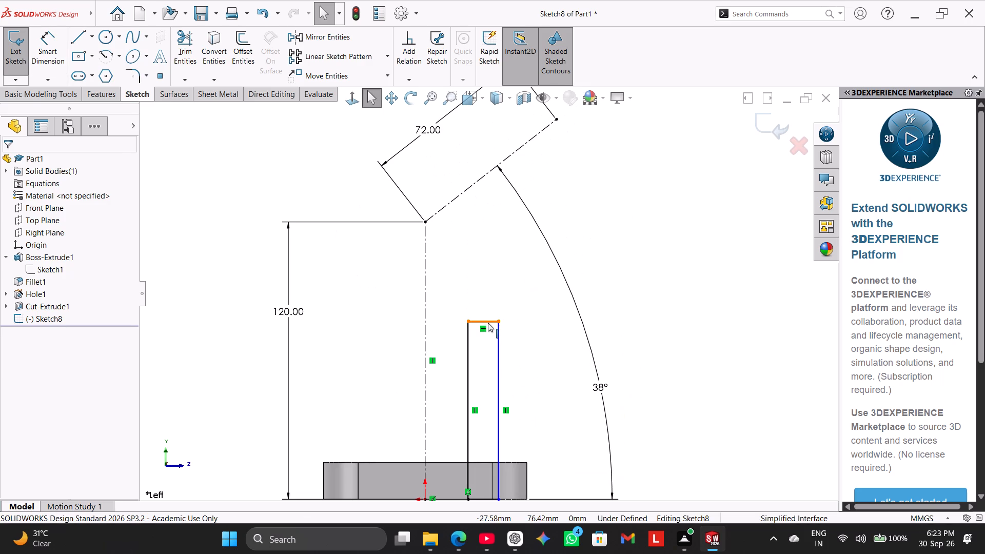
pyautogui.click(546, 499)
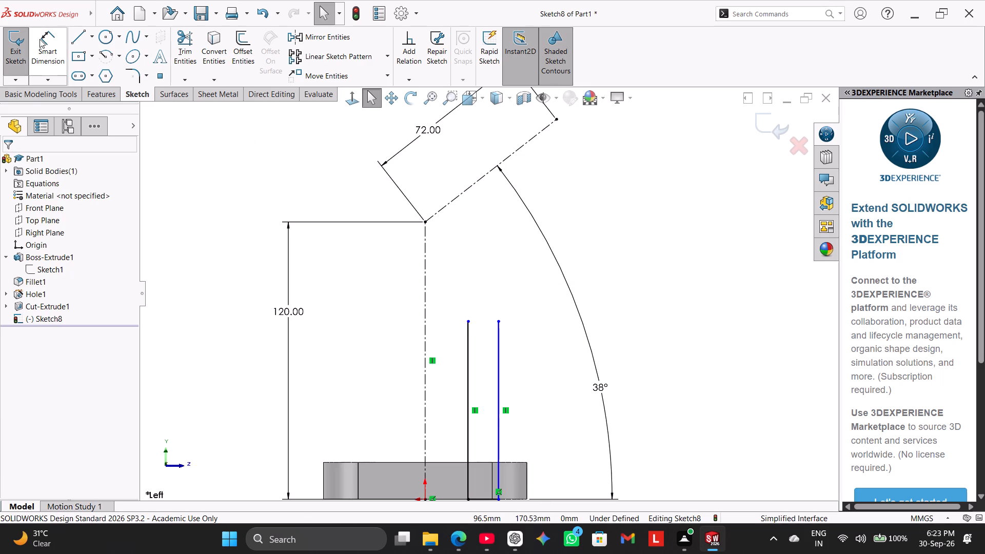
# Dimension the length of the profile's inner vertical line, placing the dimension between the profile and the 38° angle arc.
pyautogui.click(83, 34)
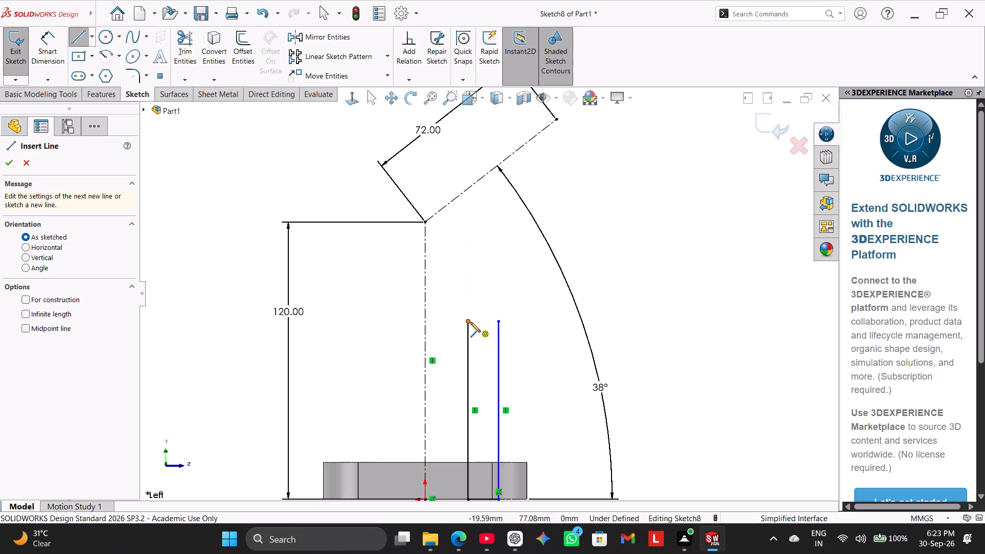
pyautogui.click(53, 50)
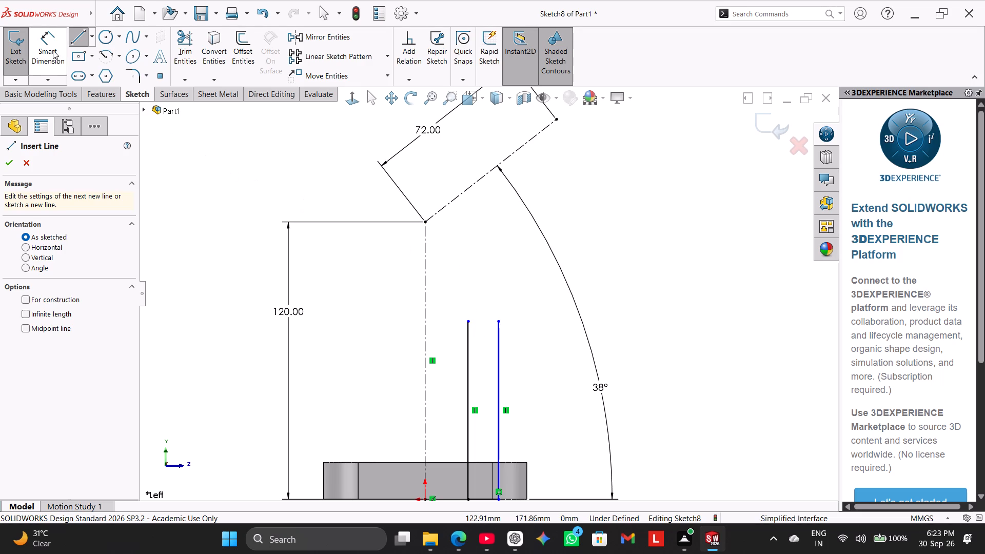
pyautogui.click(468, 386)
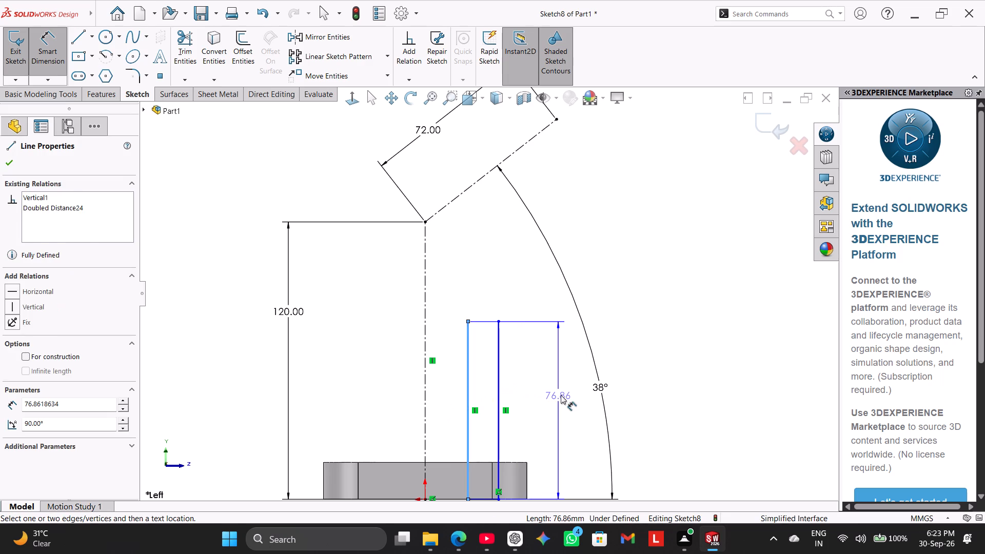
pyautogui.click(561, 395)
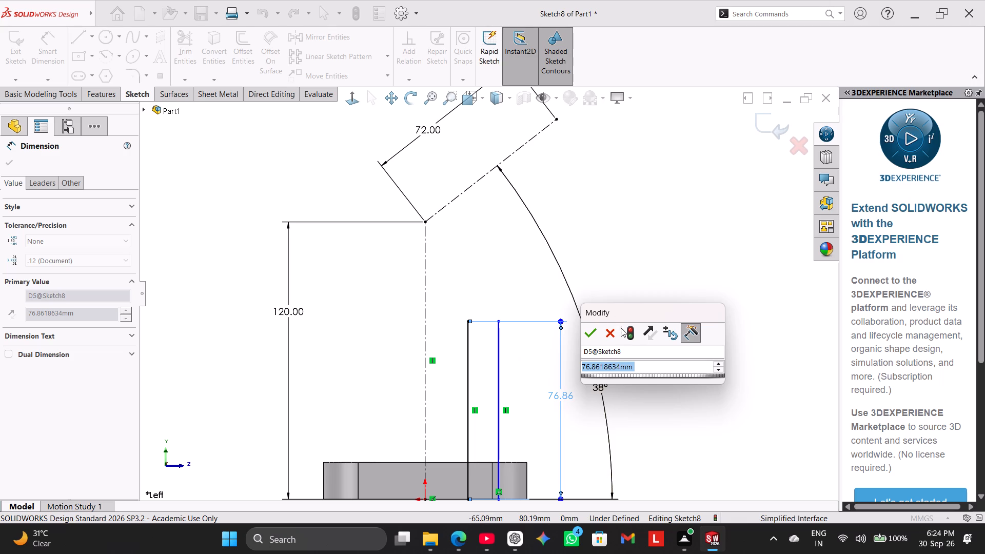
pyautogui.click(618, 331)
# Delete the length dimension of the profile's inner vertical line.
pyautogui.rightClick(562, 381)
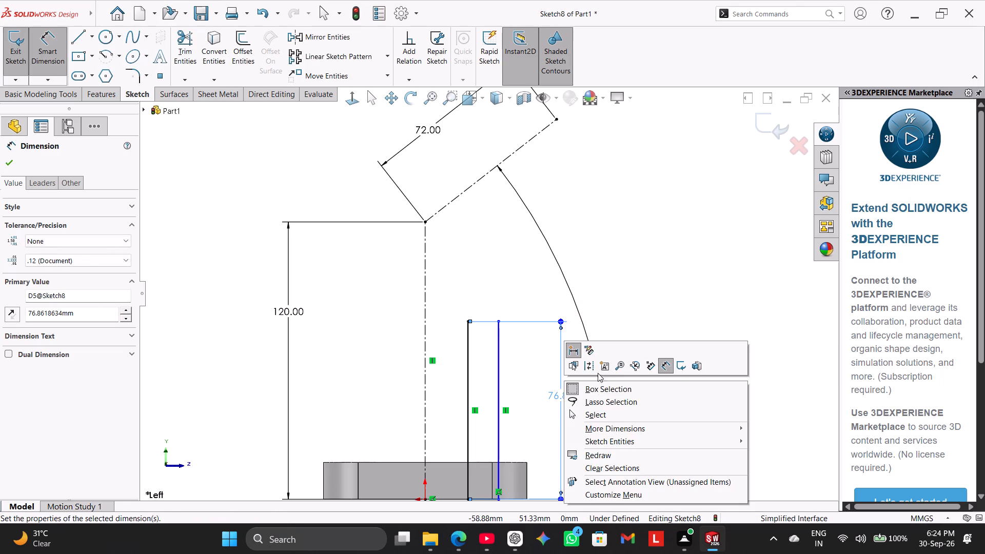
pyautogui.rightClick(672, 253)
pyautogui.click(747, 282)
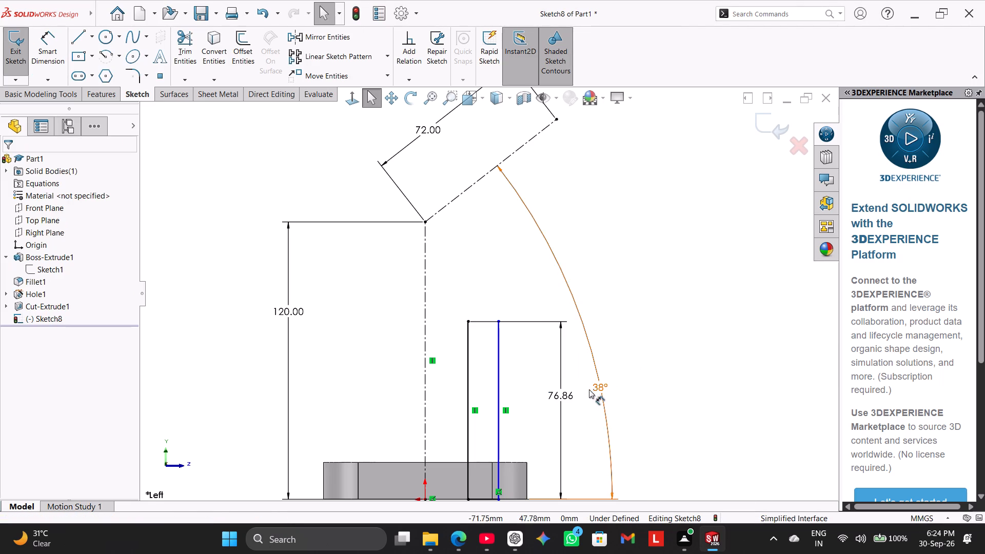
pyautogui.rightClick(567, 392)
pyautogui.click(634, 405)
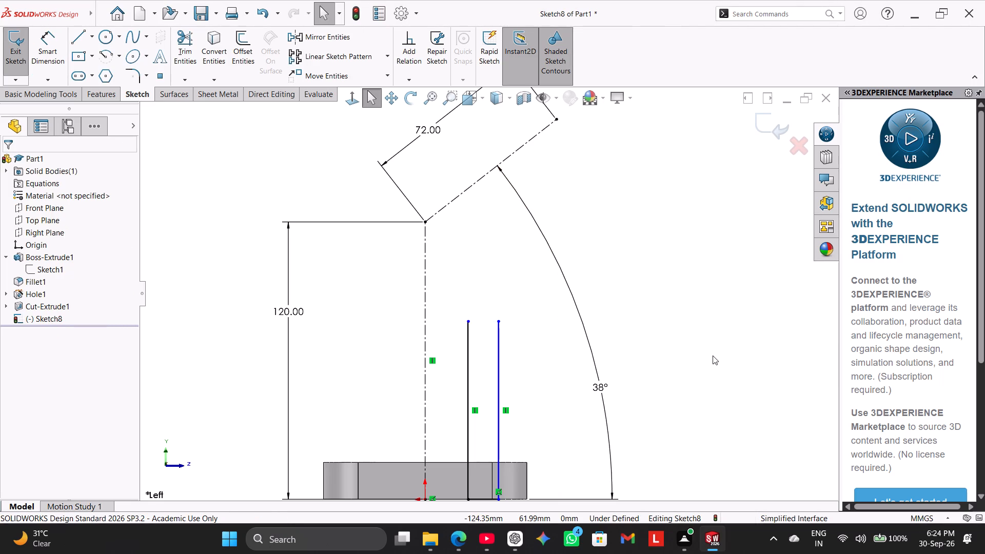
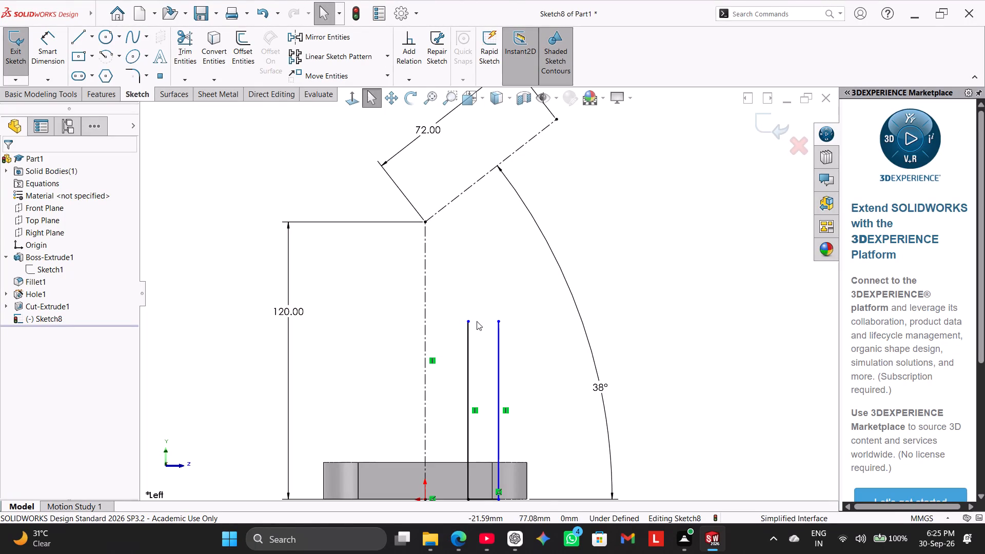
# Sketch a free vertical line about 52 mm long between the upper part of the profile and the angled centerline.
pyautogui.scroll(2, 623, 307)
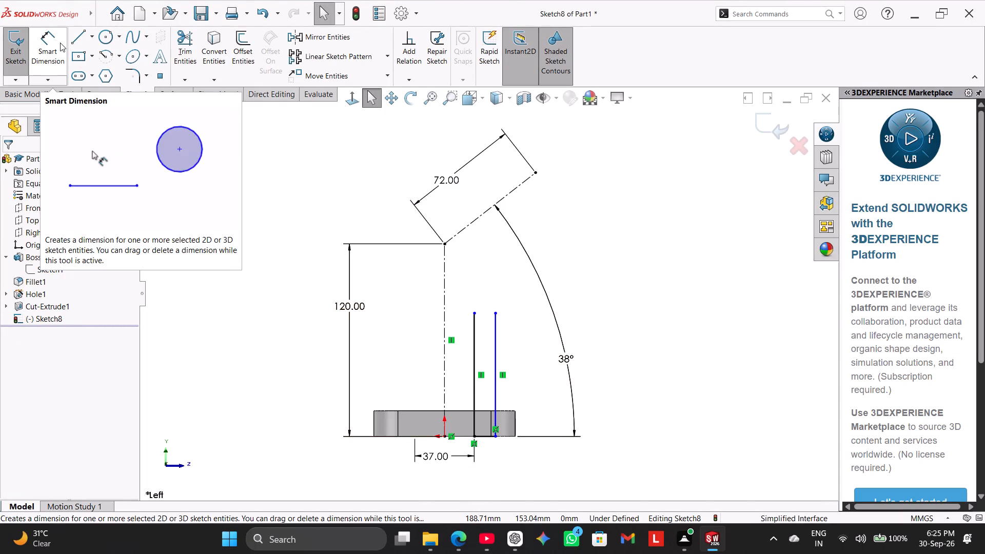
pyautogui.click(80, 29)
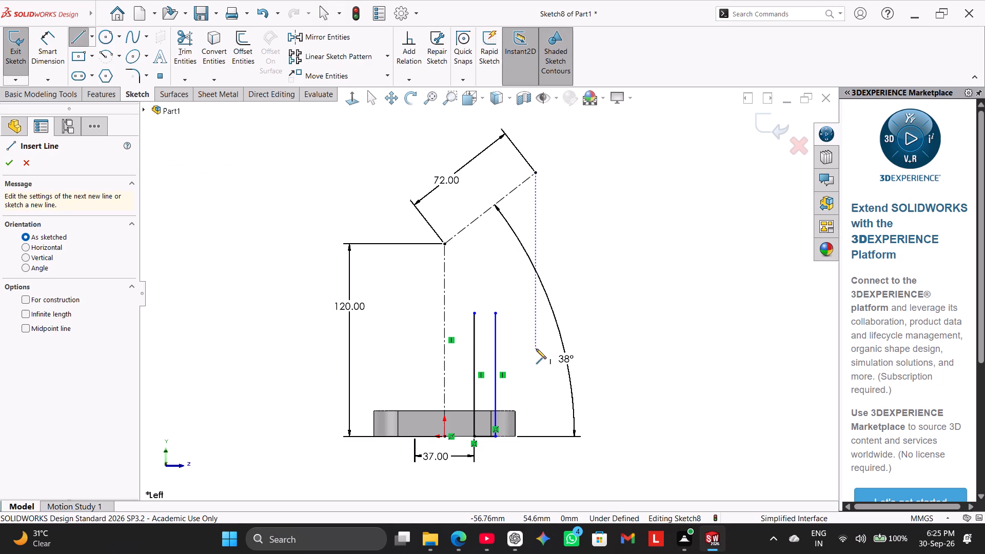
pyautogui.click(480, 247)
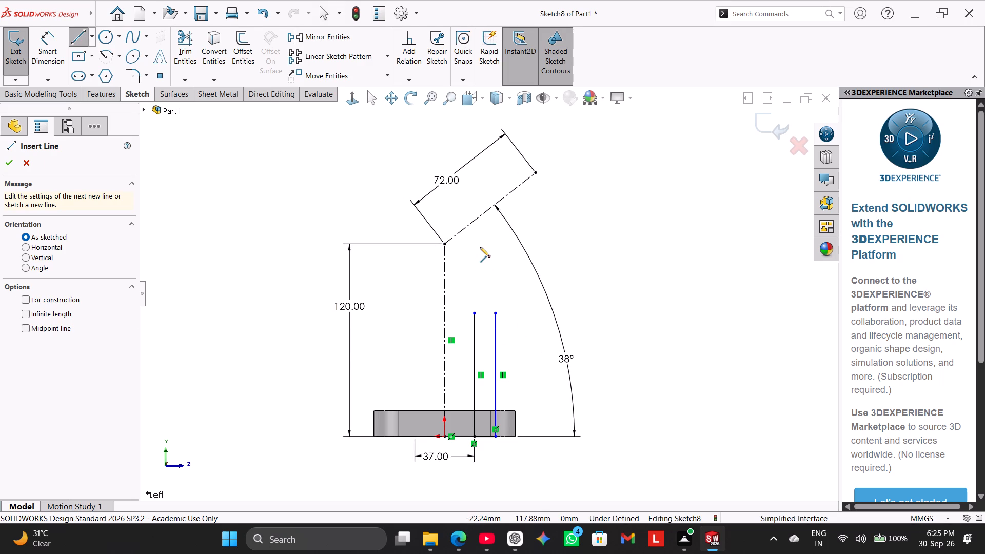
pyautogui.click(479, 330)
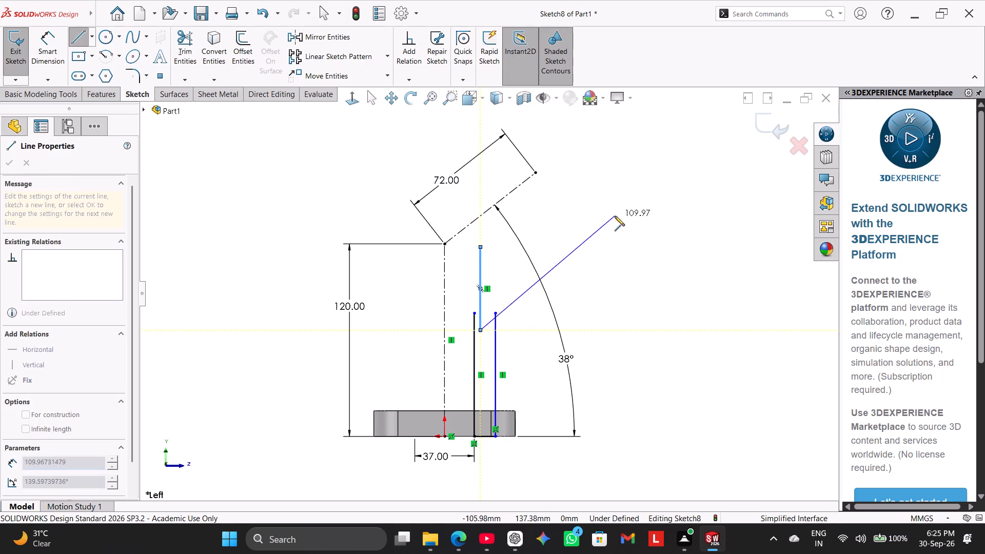
pyautogui.rightClick(615, 215)
pyautogui.click(629, 221)
# Dimension the new upper vertical line about the vertical centerline as a doubled, diameter-style distance of 56 mm.
pyautogui.click(56, 47)
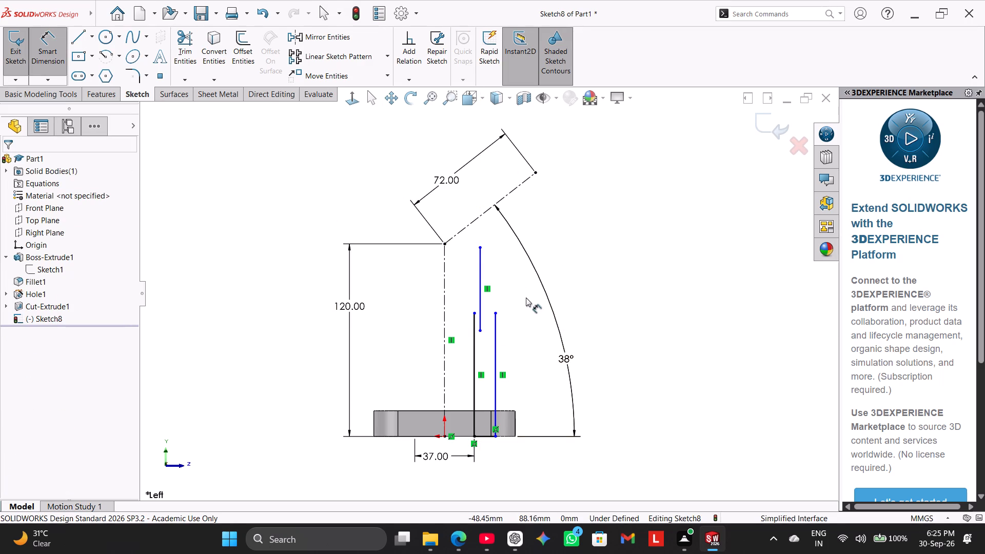
pyautogui.click(478, 272)
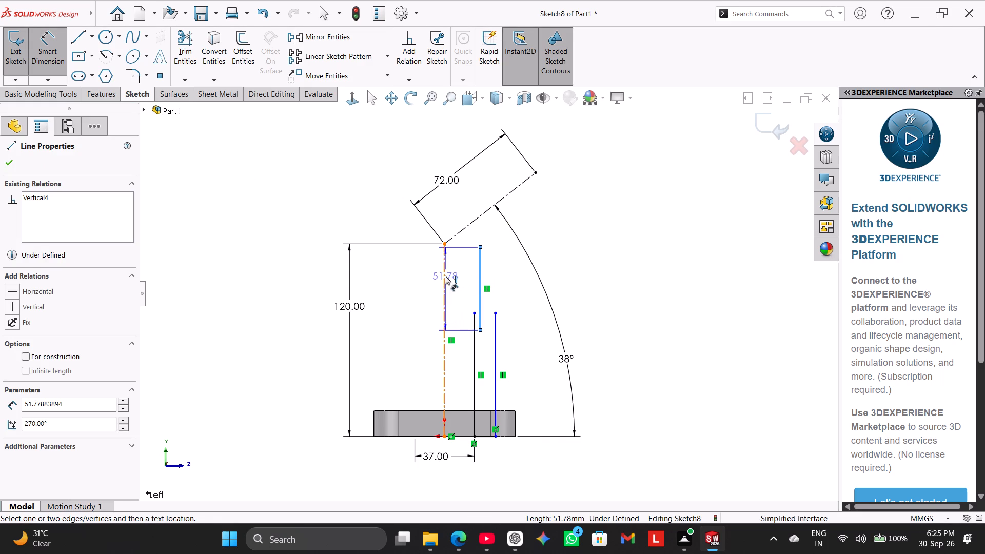
pyautogui.click(445, 275)
pyautogui.click(416, 301)
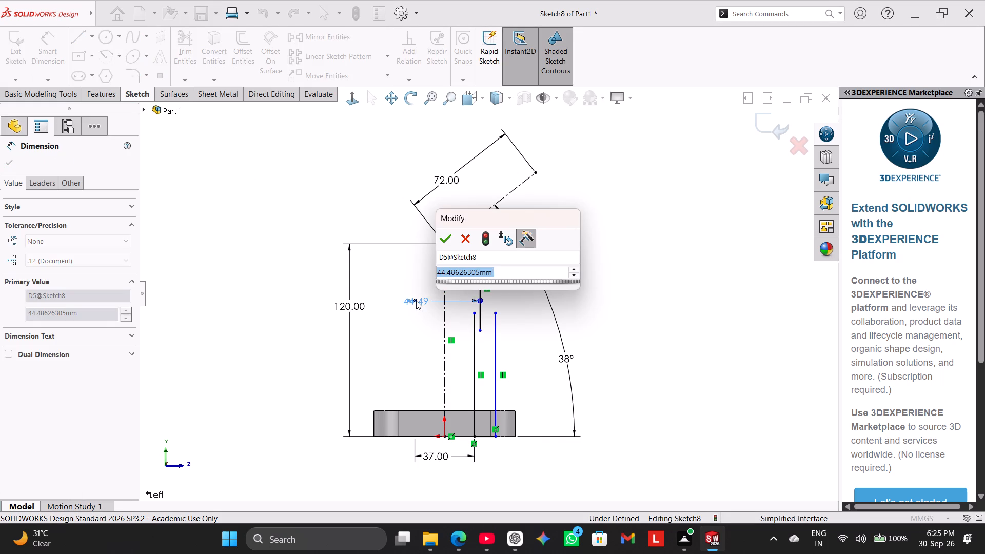
pyautogui.write('56')
pyautogui.press('Return')
pyautogui.rightClick(603, 245)
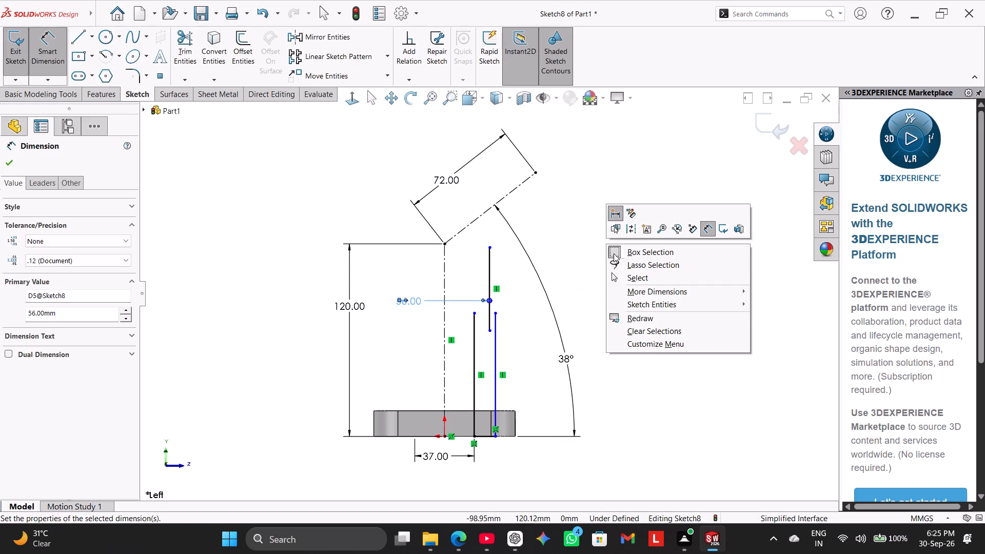
pyautogui.click(645, 271)
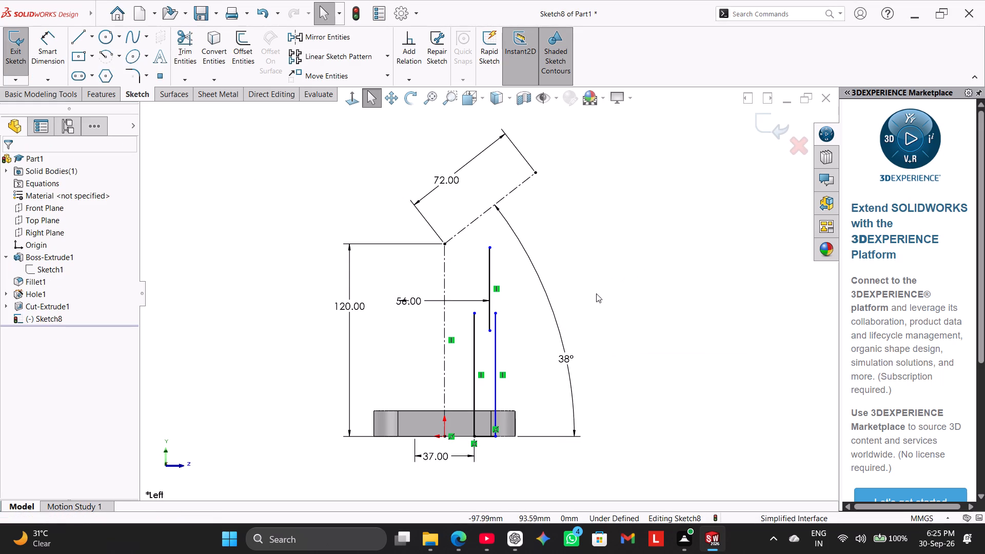
# Shorten the upper vertical line by moving its lower endpoint up to just above the profile's open top, at about 78 mm height.
pyautogui.scroll(-2, 506, 293)
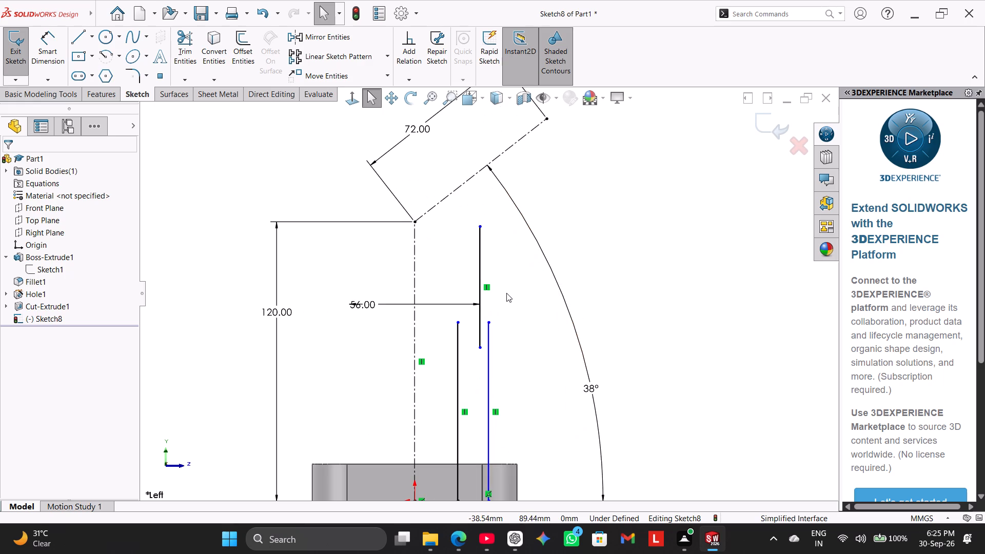
pyautogui.scroll(-1, 506, 293)
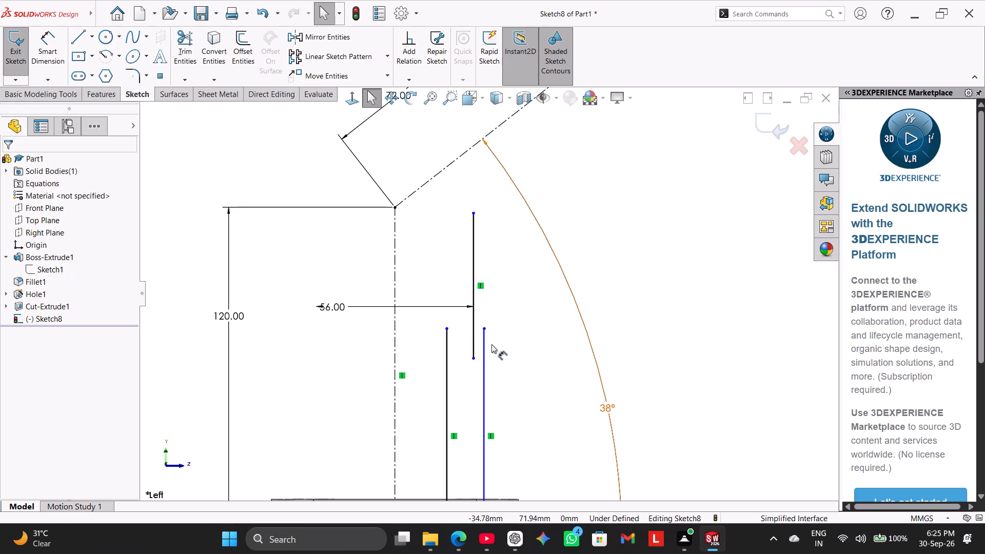
pyautogui.moveTo(474, 357); pyautogui.dragTo(473, 344)
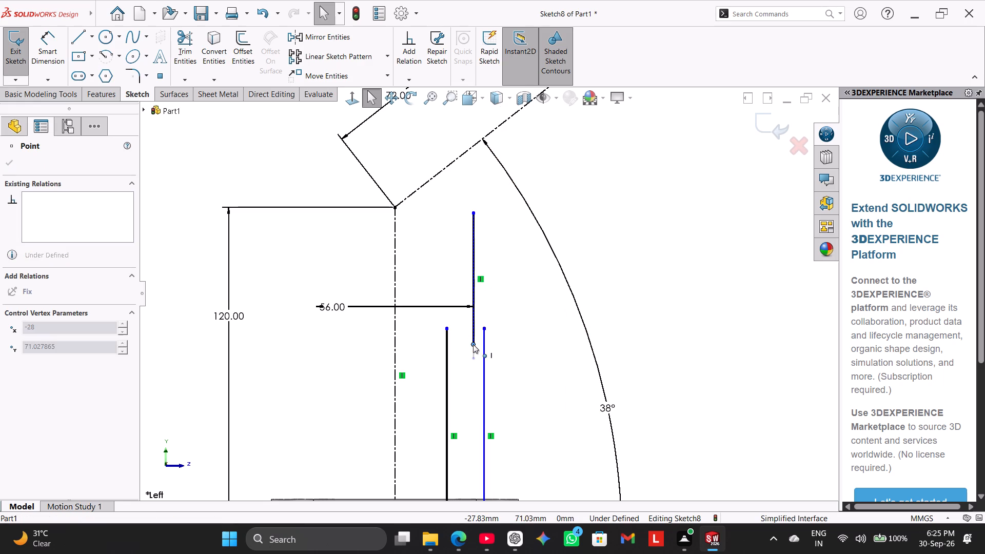
pyautogui.moveTo(473, 344); pyautogui.dragTo(473, 324)
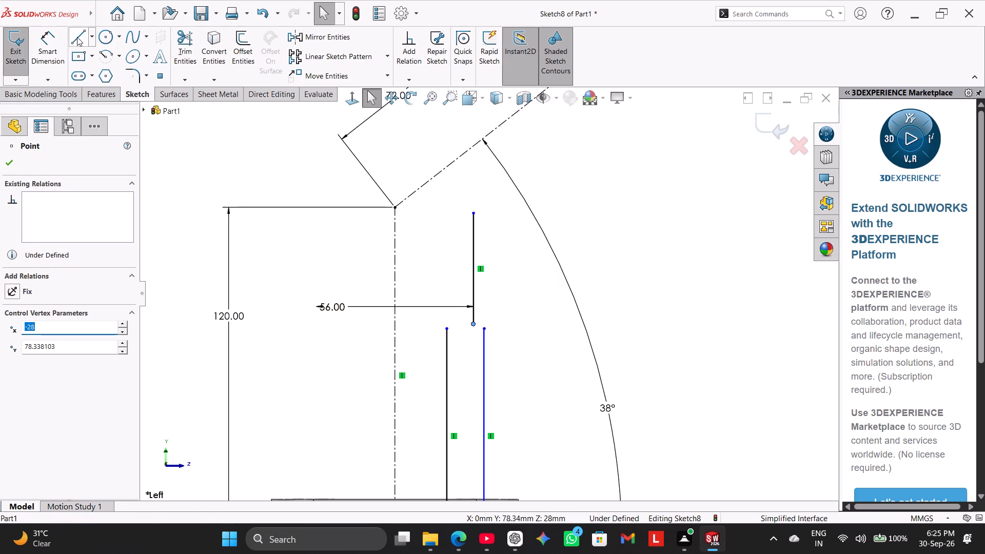
# Sketch a horizontal line about 9.5 mm long from the top of the profile's inner vertical line to below the upper vertical line.
pyautogui.click(77, 36)
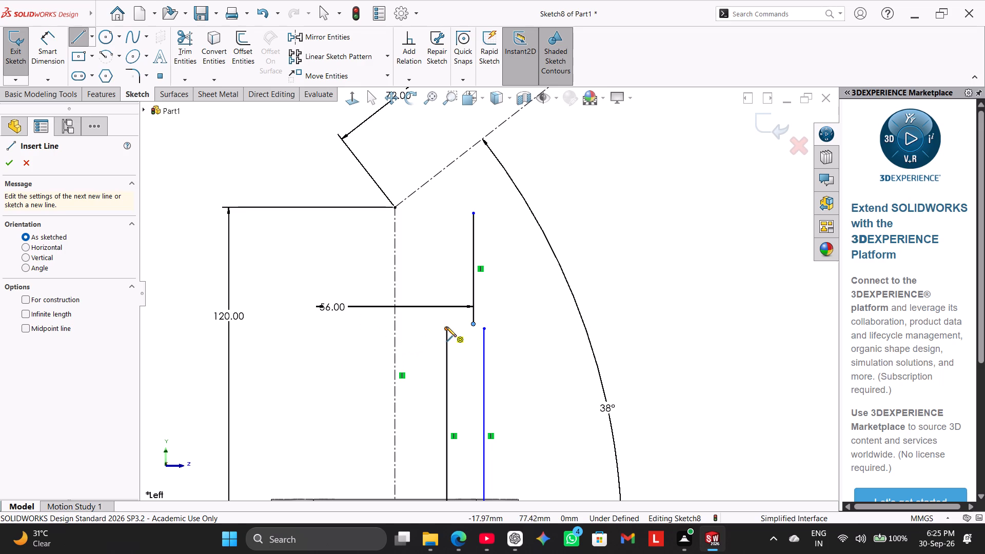
pyautogui.click(446, 327)
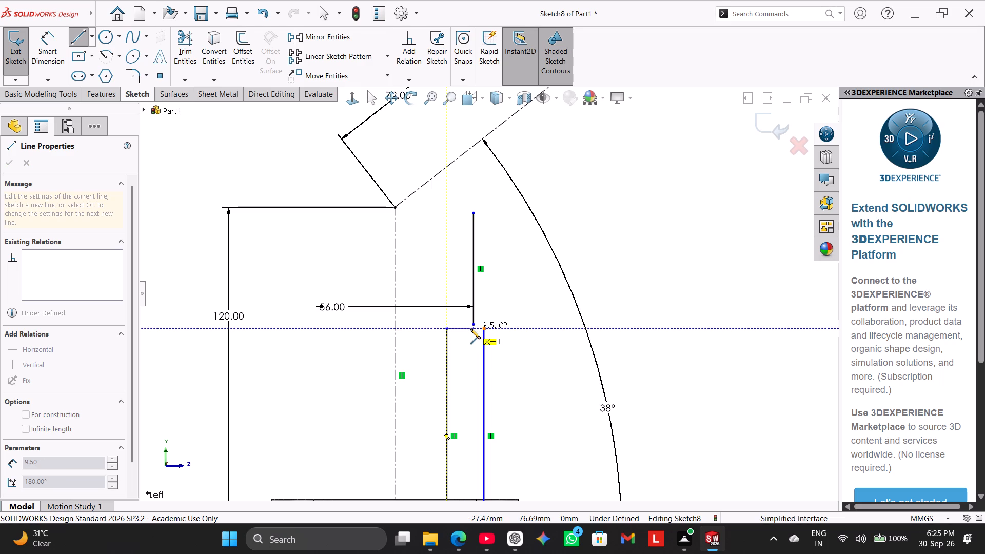
pyautogui.click(471, 329)
pyautogui.rightClick(553, 245)
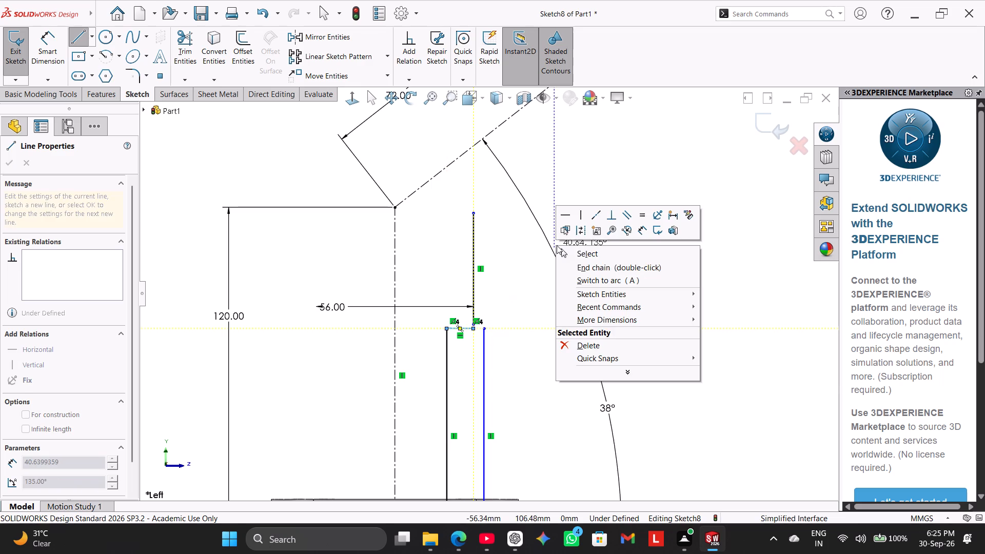
pyautogui.click(582, 255)
# Move the upper vertical line's lower endpoint onto the outer end of the short horizontal line.
pyautogui.scroll(-6, 488, 312)
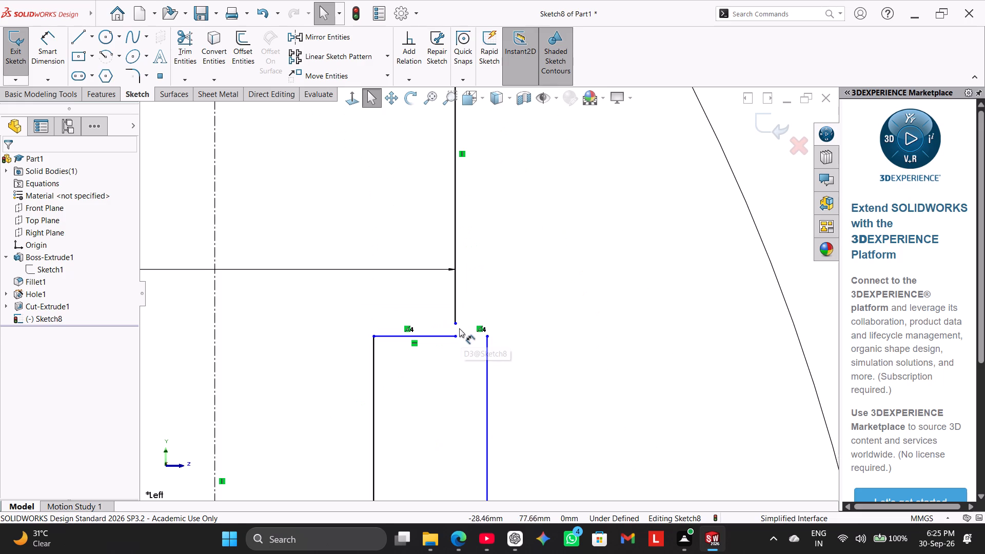
pyautogui.moveTo(456, 324); pyautogui.dragTo(455, 335)
pyautogui.click(411, 399)
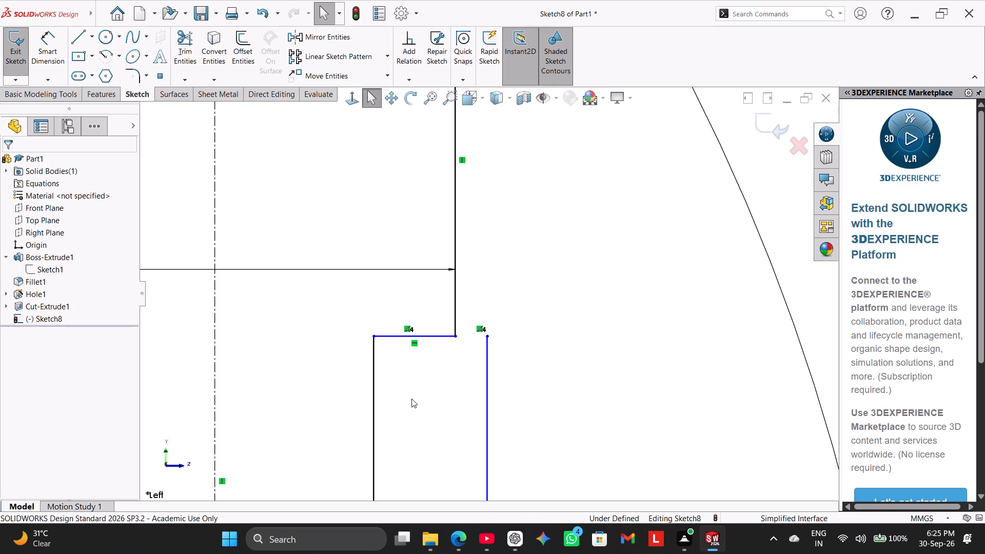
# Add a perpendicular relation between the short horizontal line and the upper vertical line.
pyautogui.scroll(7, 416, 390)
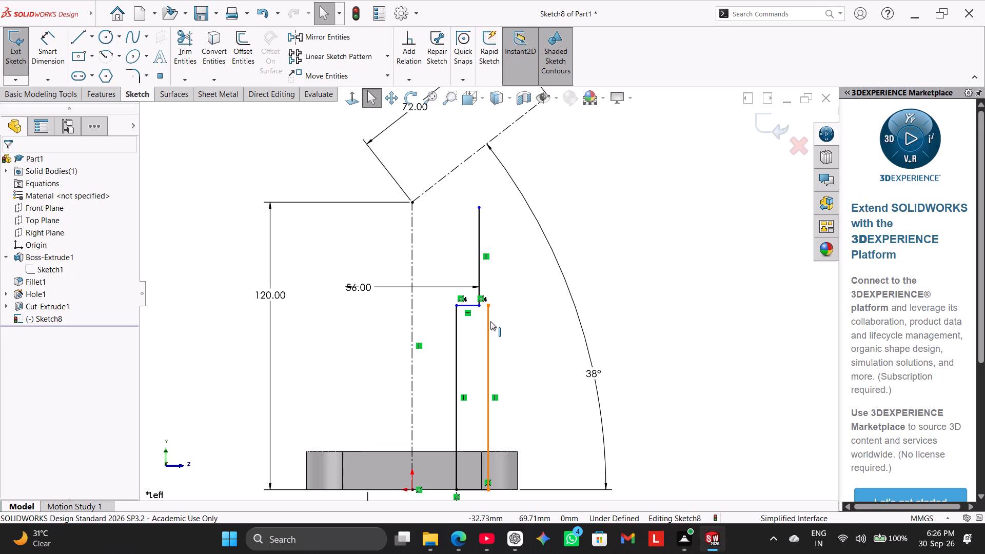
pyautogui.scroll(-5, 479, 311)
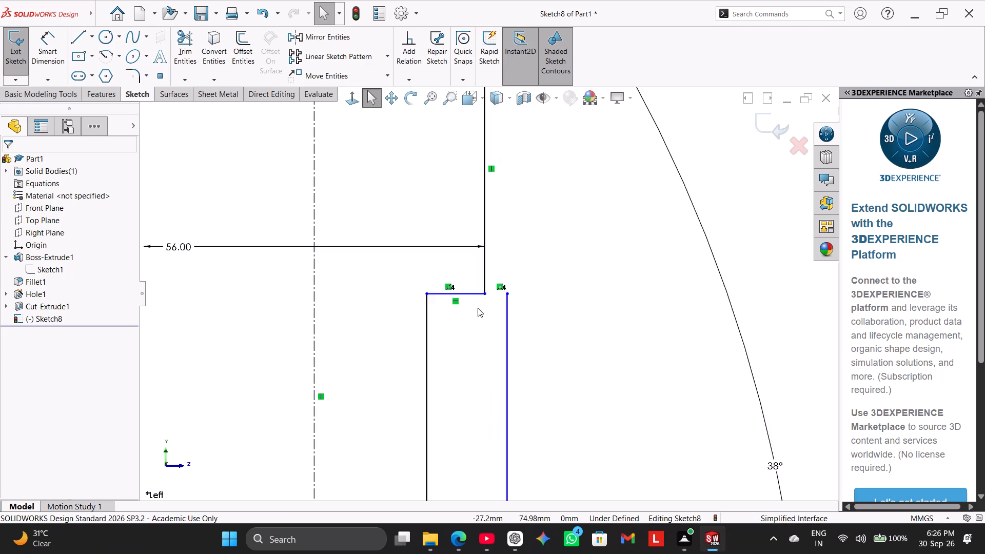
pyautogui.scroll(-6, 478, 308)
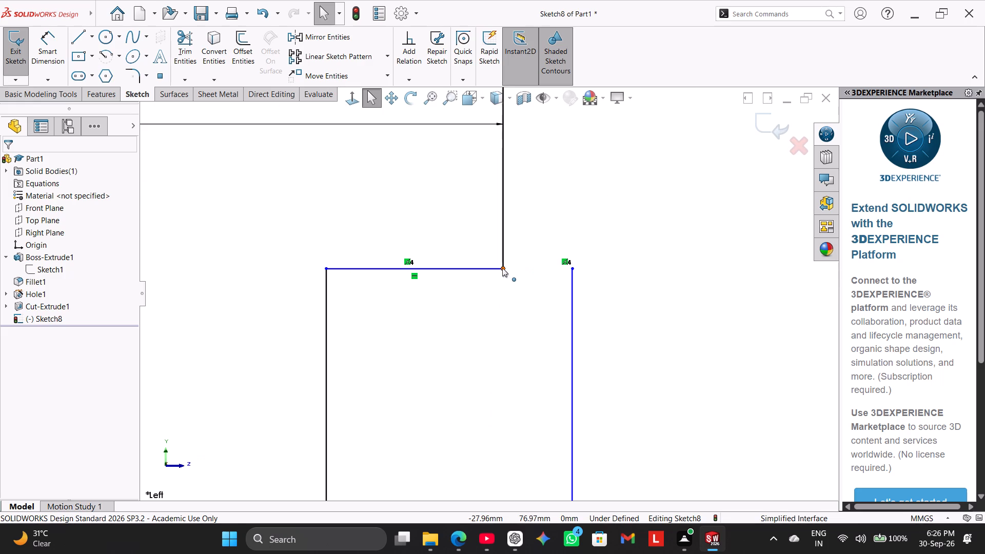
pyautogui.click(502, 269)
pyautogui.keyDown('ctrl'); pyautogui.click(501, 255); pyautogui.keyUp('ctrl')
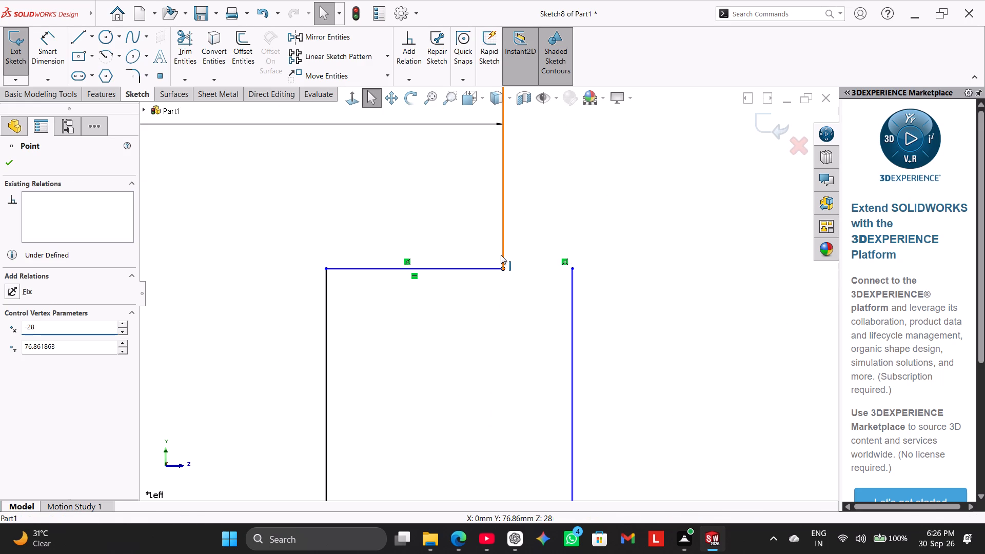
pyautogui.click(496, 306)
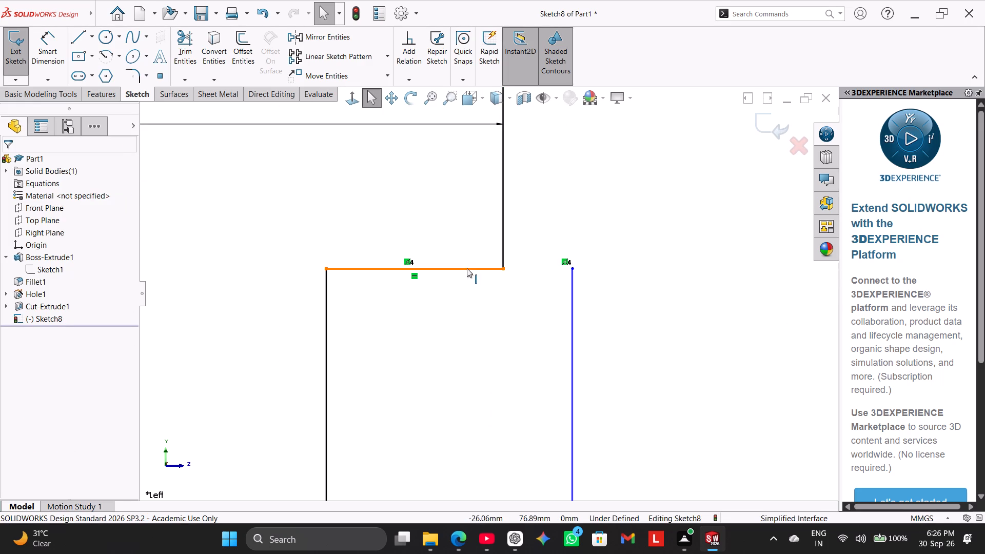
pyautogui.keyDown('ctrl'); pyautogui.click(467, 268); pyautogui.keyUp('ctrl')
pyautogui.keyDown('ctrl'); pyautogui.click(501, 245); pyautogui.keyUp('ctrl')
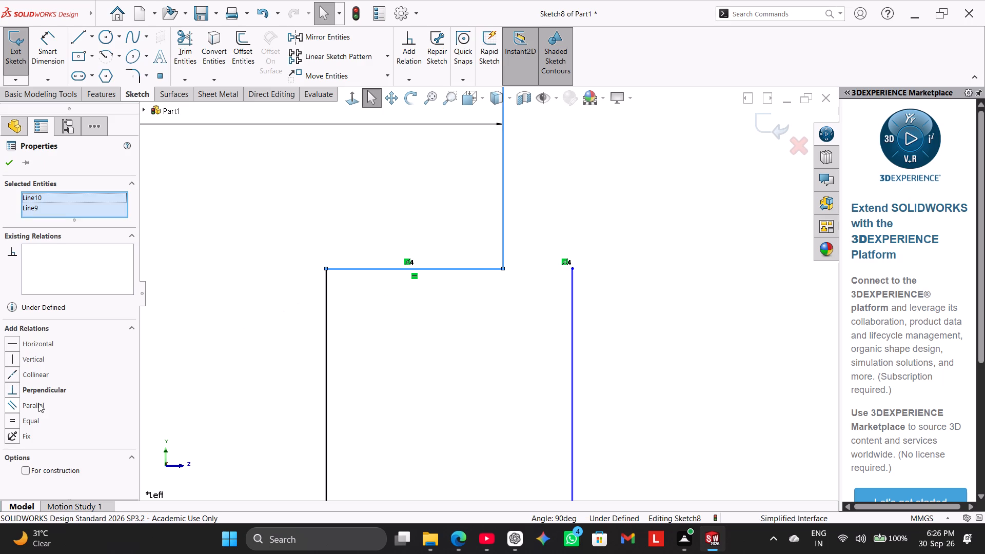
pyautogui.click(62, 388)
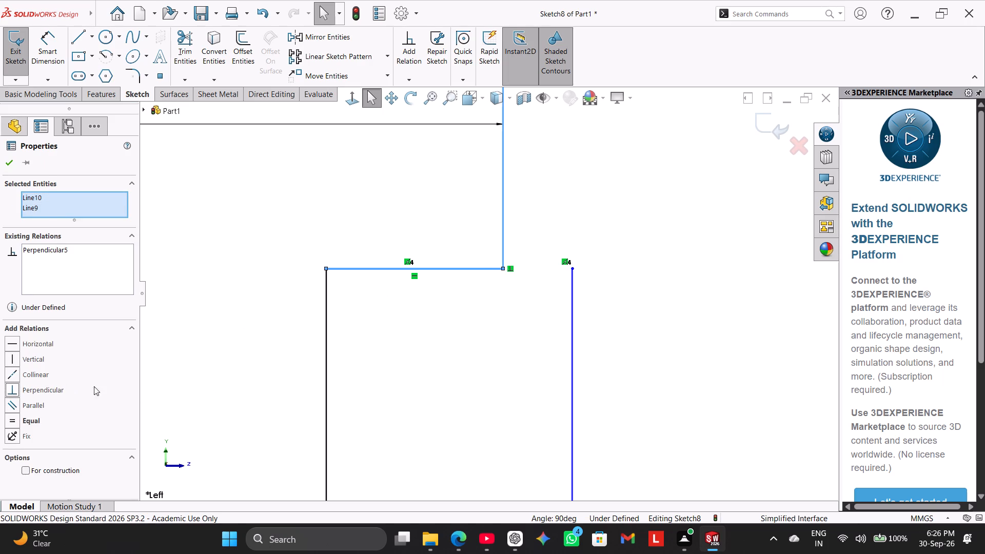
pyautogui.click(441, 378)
# Add a perpendicular relation between the short horizontal line and the profile's inner vertical line.
pyautogui.scroll(5, 441, 377)
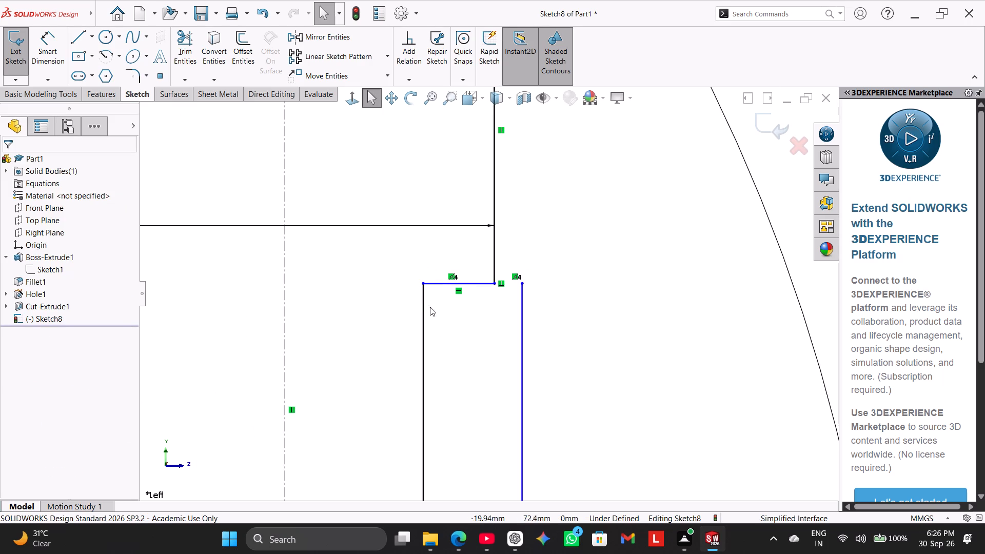
pyautogui.keyDown('ctrl'); pyautogui.click(438, 286); pyautogui.keyUp('ctrl')
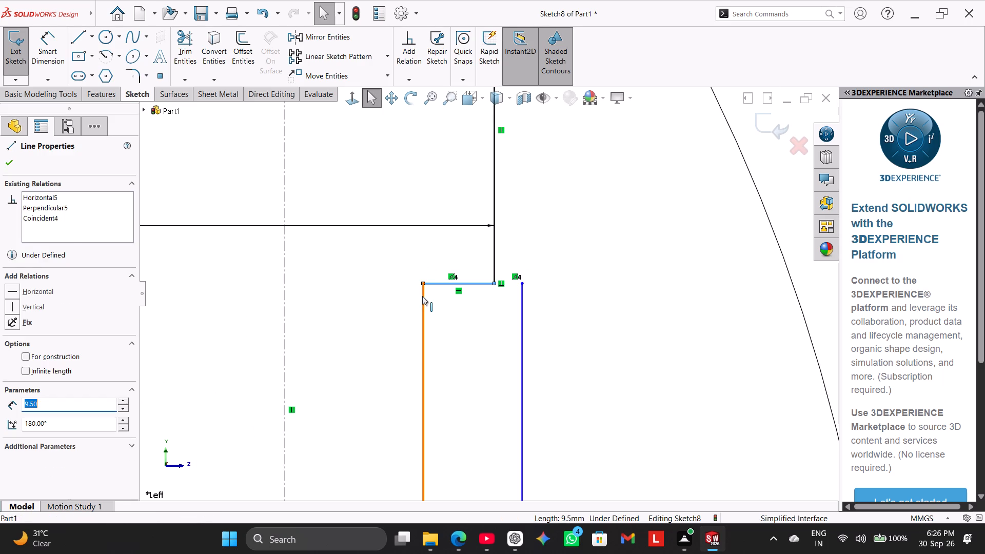
pyautogui.keyDown('ctrl'); pyautogui.click(422, 296); pyautogui.keyUp('ctrl')
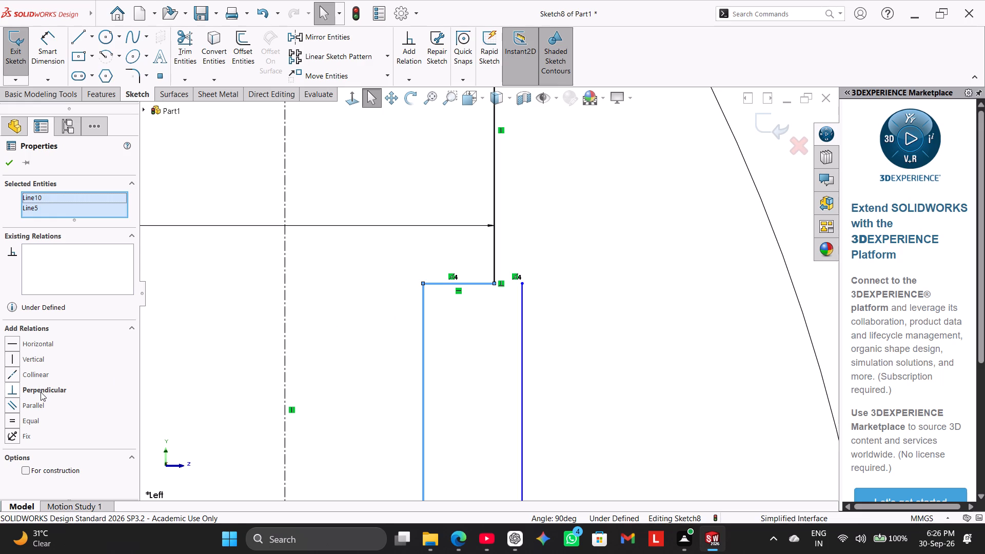
pyautogui.click(41, 389)
pyautogui.click(405, 366)
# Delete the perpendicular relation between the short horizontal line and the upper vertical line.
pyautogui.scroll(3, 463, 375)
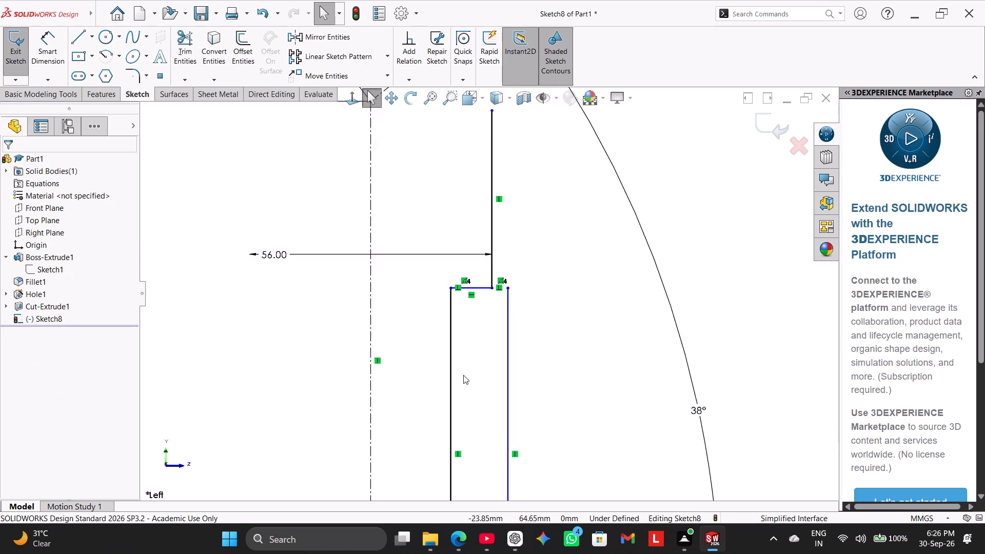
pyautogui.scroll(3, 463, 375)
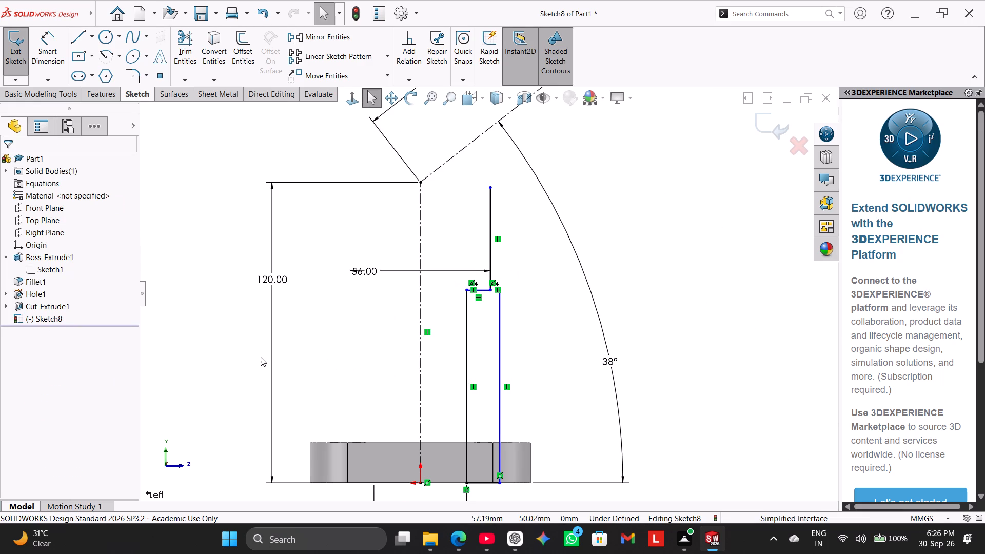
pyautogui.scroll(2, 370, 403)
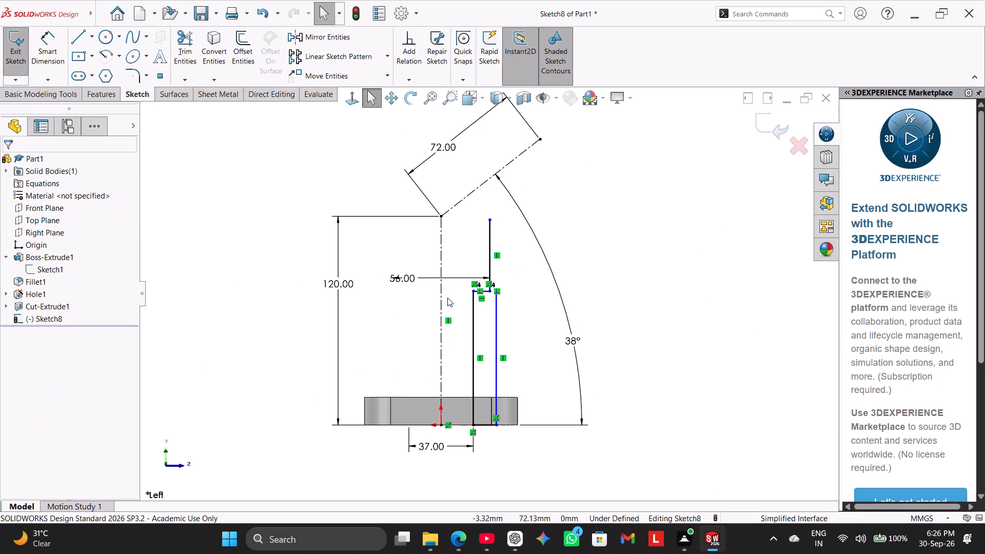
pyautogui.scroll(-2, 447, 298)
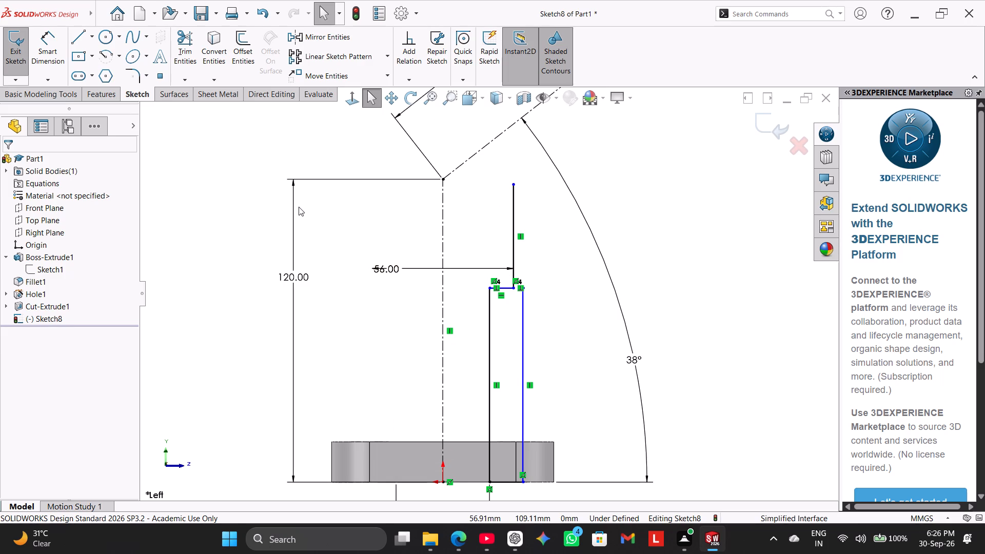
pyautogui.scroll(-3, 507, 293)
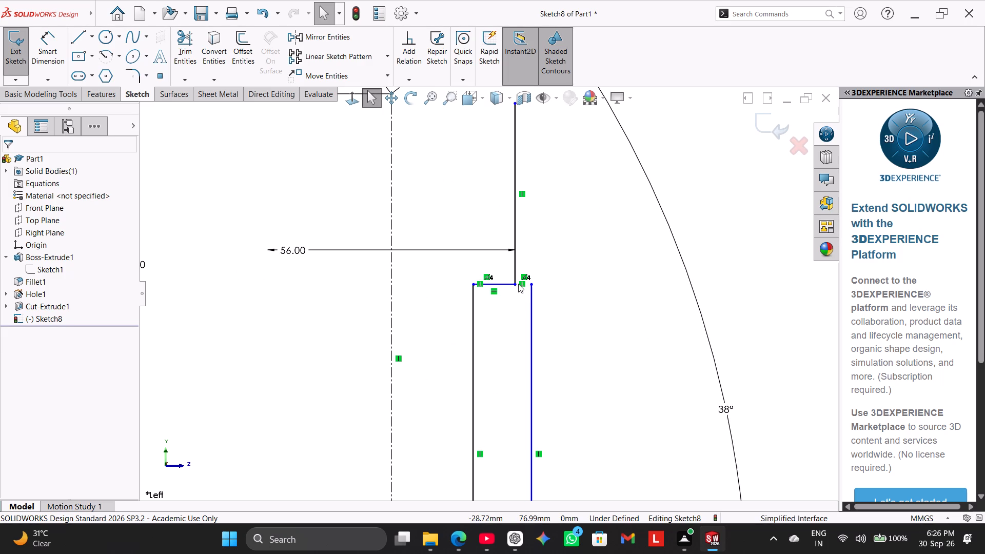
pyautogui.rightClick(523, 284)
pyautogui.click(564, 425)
# Delete the perpendicular relation between the short horizontal line and the profile's inner vertical line.
pyautogui.scroll(-3, 481, 282)
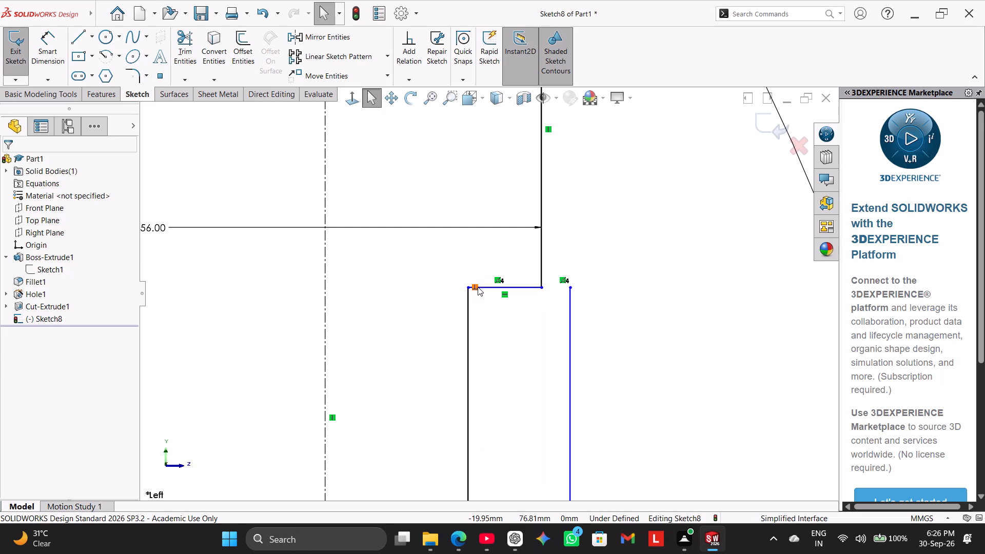
pyautogui.rightClick(476, 286)
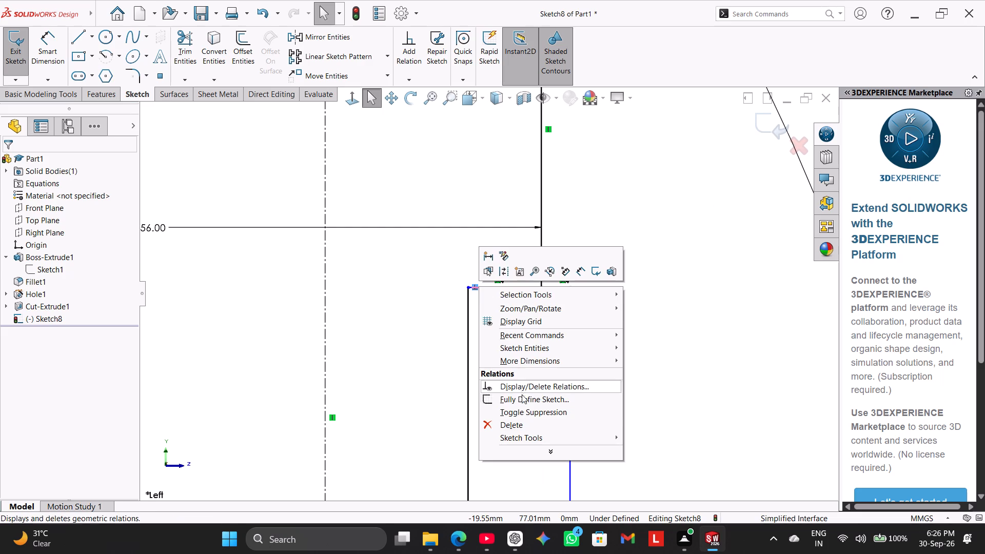
pyautogui.click(530, 425)
# Dimension the profile's outer lower vertical line to a length of 50 mm.
pyautogui.scroll(6, 475, 379)
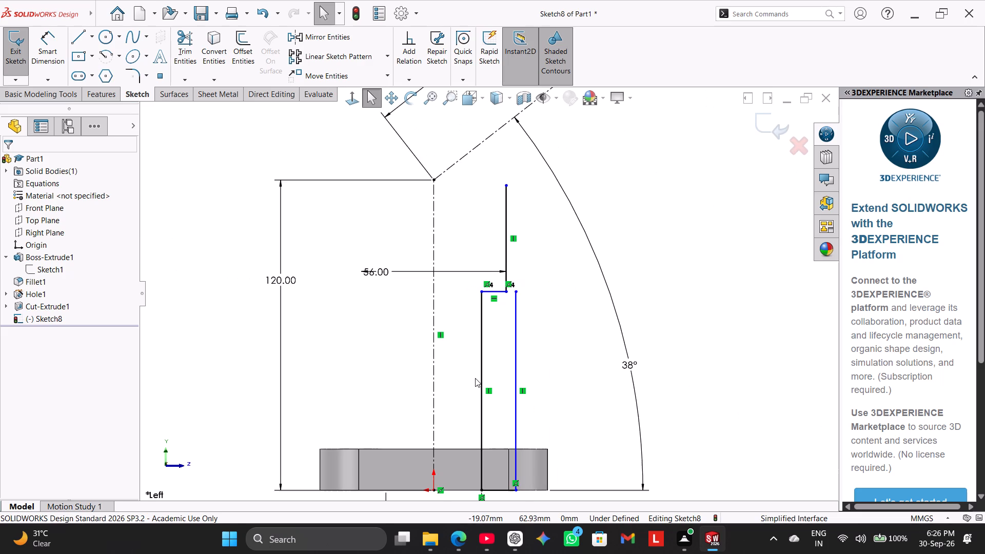
pyautogui.click(47, 45)
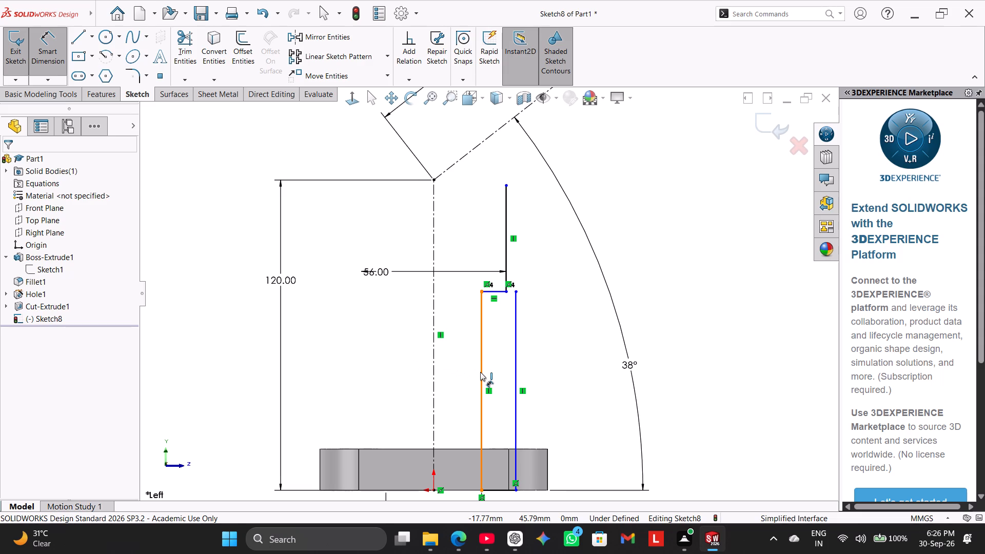
pyautogui.click(518, 364)
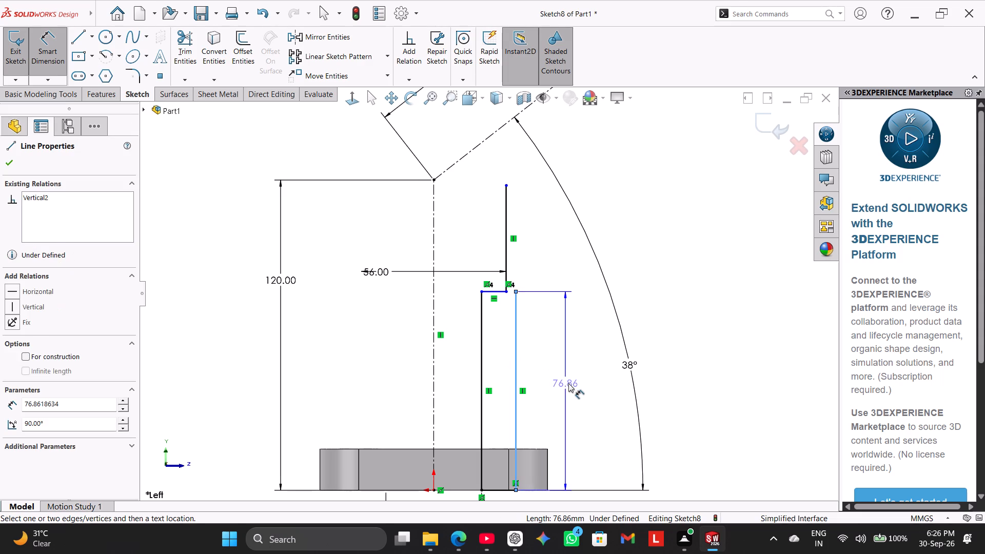
pyautogui.click(568, 383)
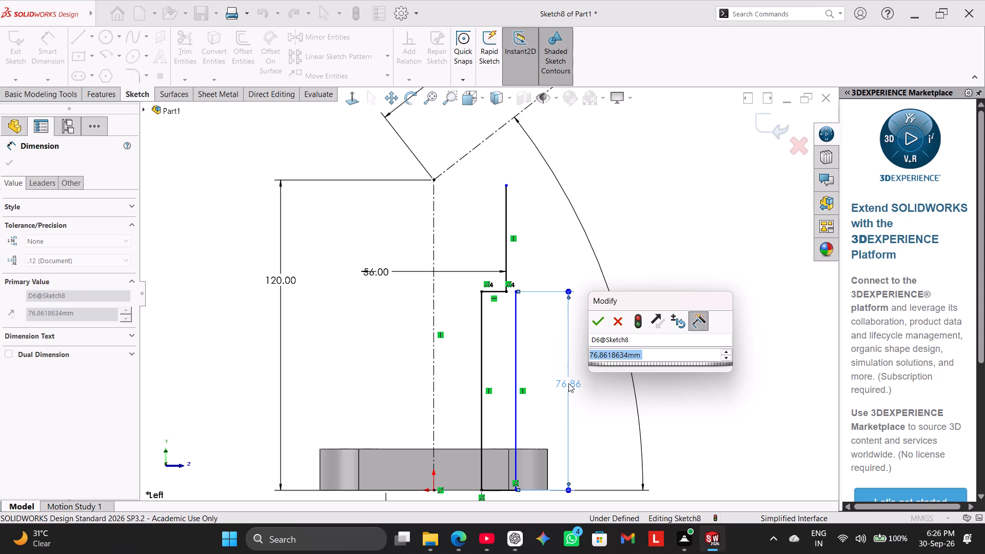
pyautogui.write('50')
pyautogui.press('Return')
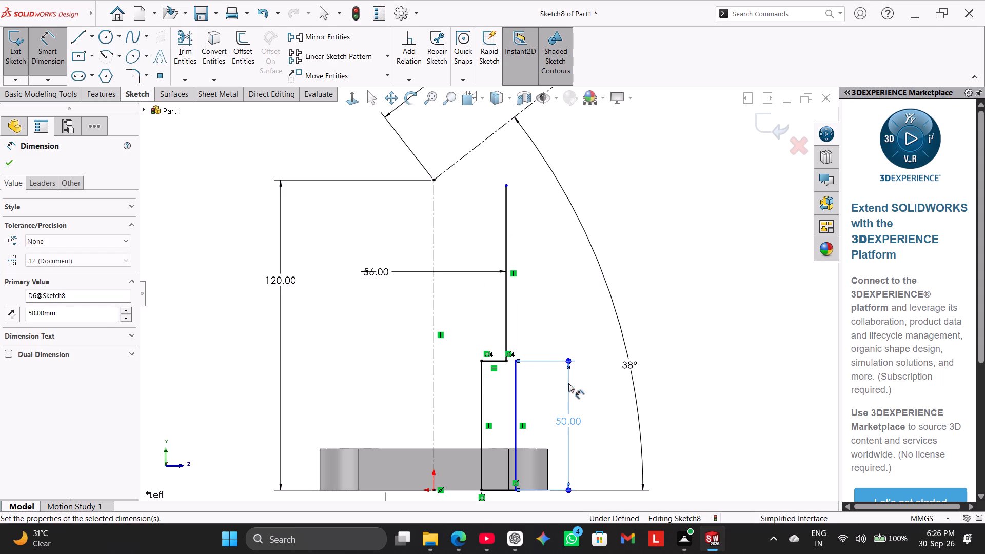
pyautogui.rightClick(702, 224)
pyautogui.click(720, 254)
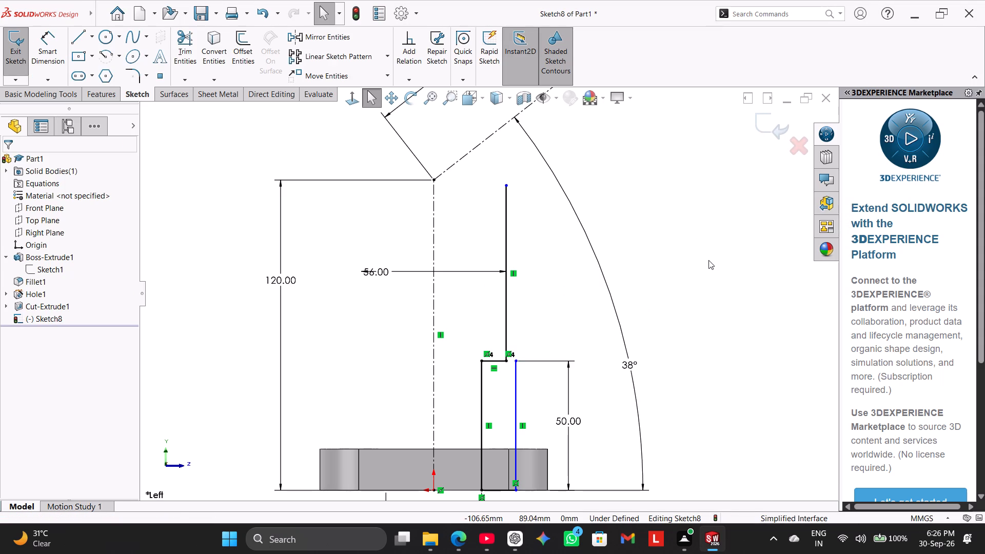
# Delete the coincident relation linking the outer lower vertical line's top endpoint to the short horizontal line.
pyautogui.scroll(-2, 541, 353)
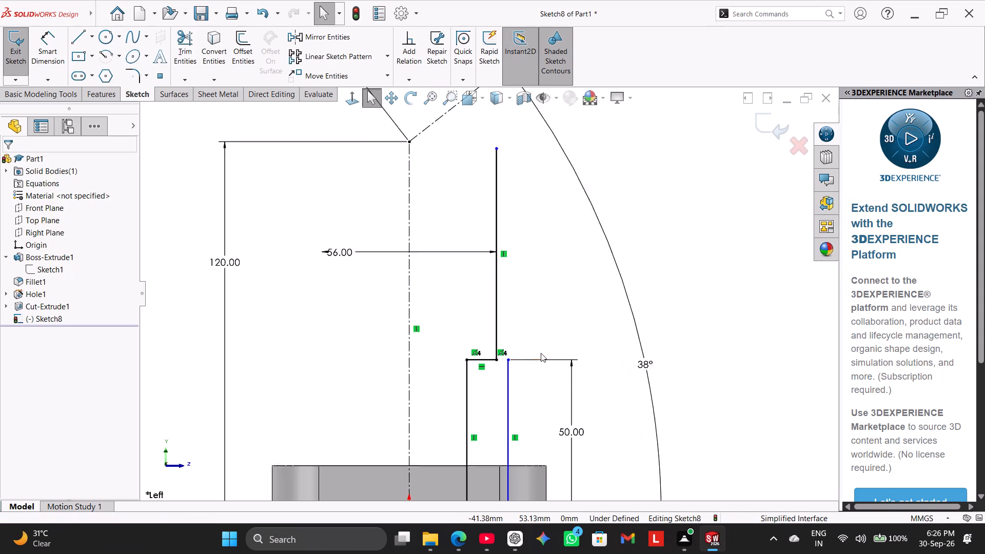
pyautogui.scroll(-4, 541, 353)
pyautogui.scroll(-1, 493, 354)
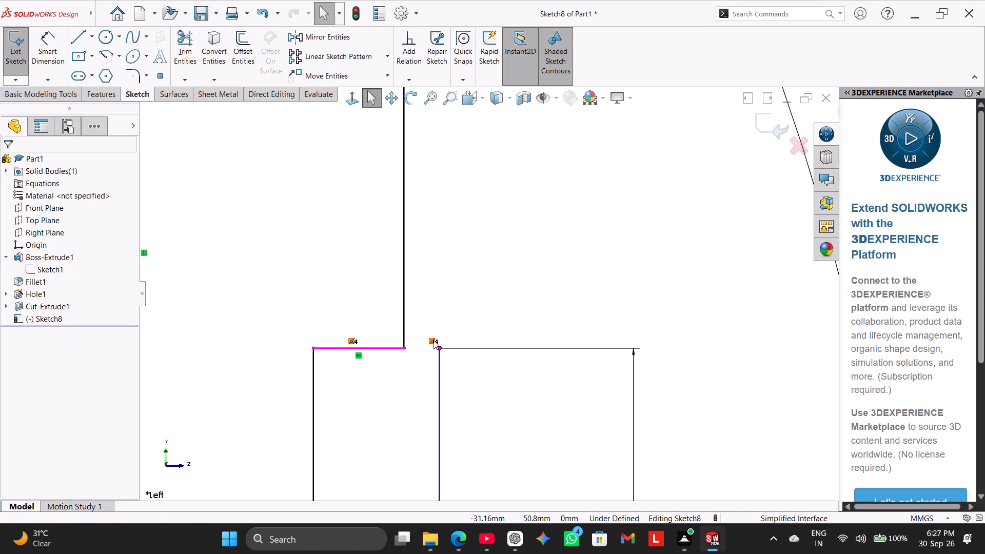
pyautogui.rightClick(434, 340)
pyautogui.click(489, 477)
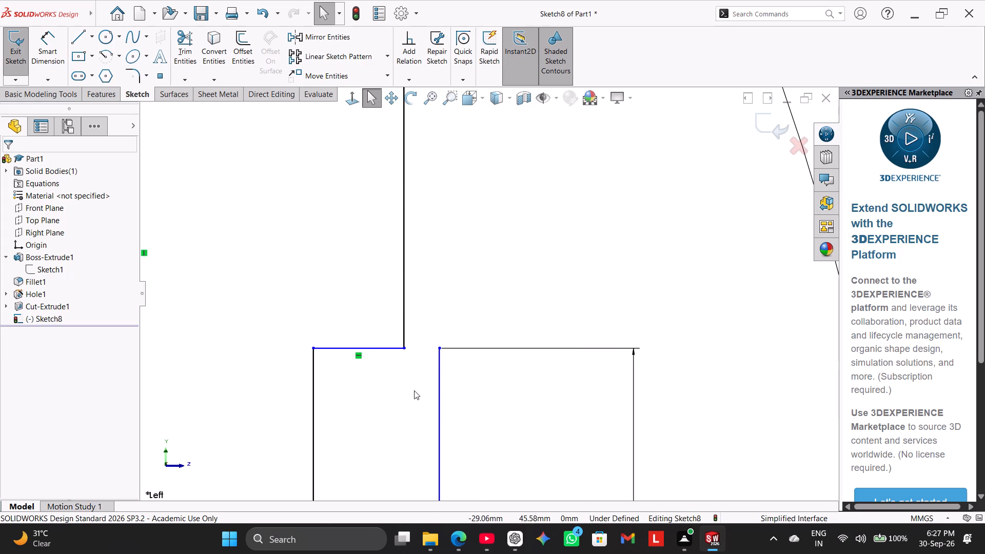
# Move the short horizontal line's inner endpoint up so the line sits slightly above the top of the outer lower vertical line.
pyautogui.moveTo(441, 348); pyautogui.dragTo(441, 354)
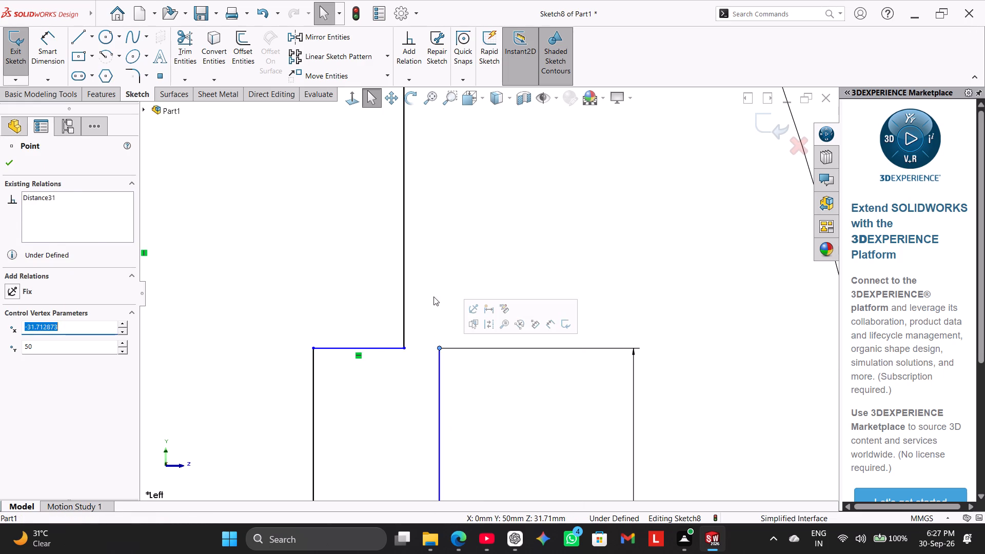
pyautogui.click(434, 295)
pyautogui.moveTo(314, 346); pyautogui.dragTo(314, 344)
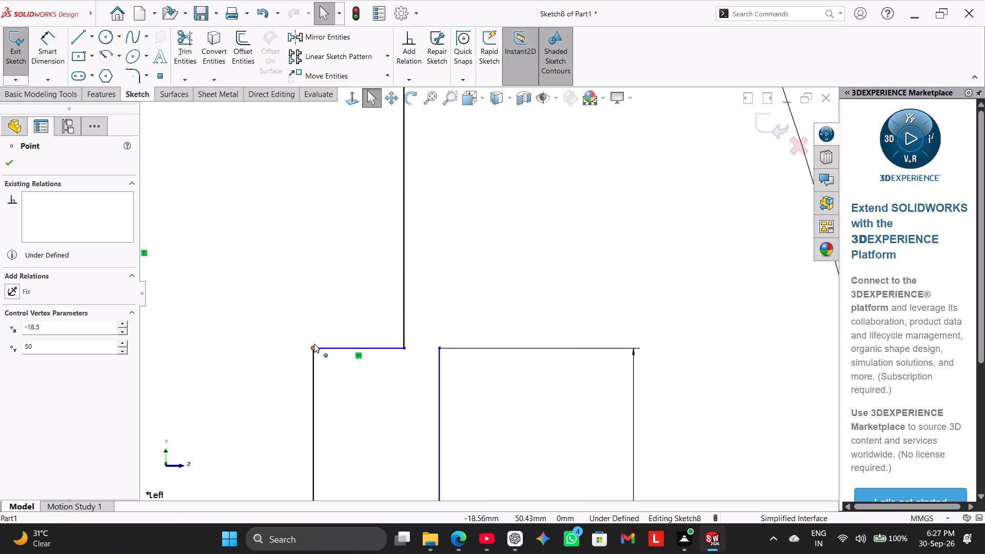
pyautogui.moveTo(314, 344); pyautogui.dragTo(317, 323)
pyautogui.click(288, 285)
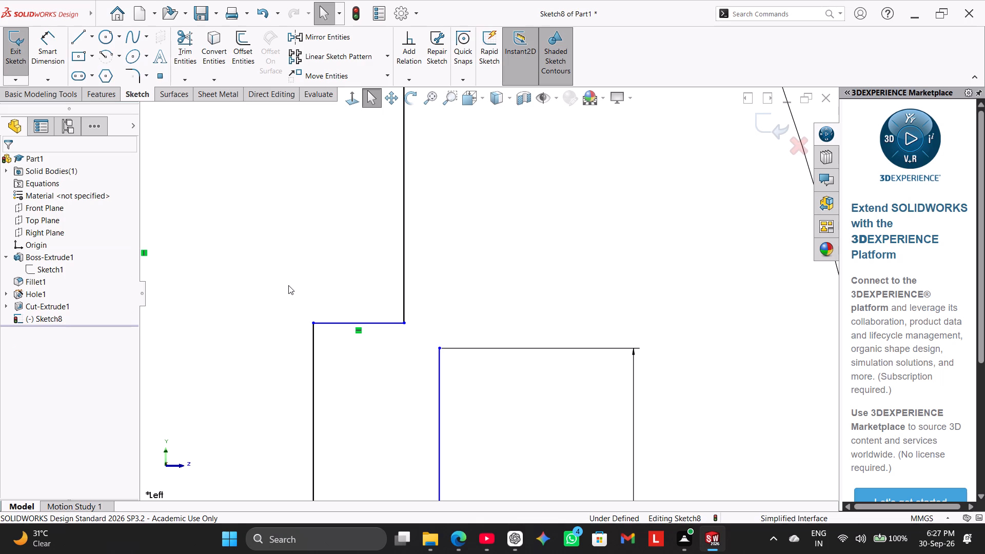
# Add a 45 mm doubled-distance (diameter) dimension between the outer lower vertical line and the vertical centerline.
pyautogui.scroll(6, 375, 312)
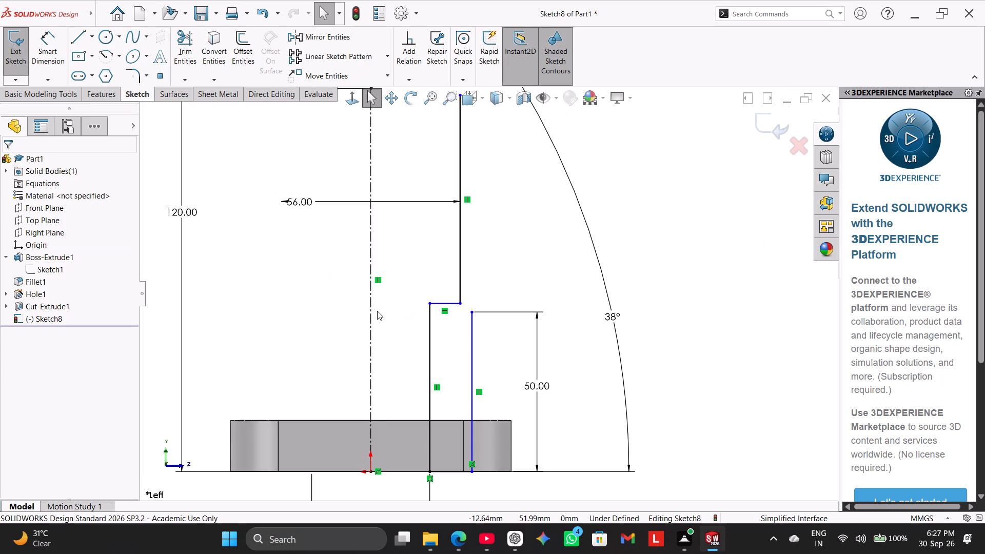
pyautogui.scroll(1, 229, 210)
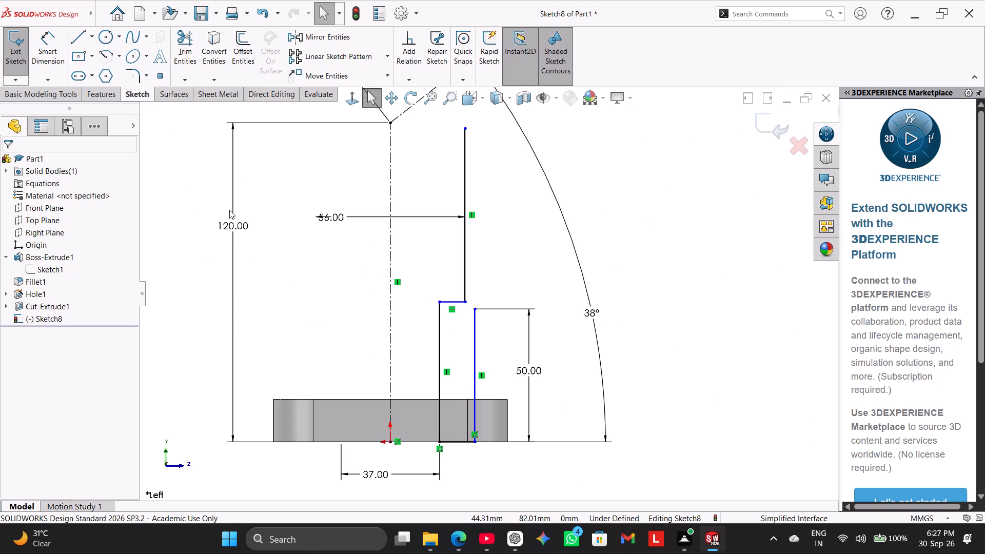
pyautogui.click(44, 39)
pyautogui.click(472, 406)
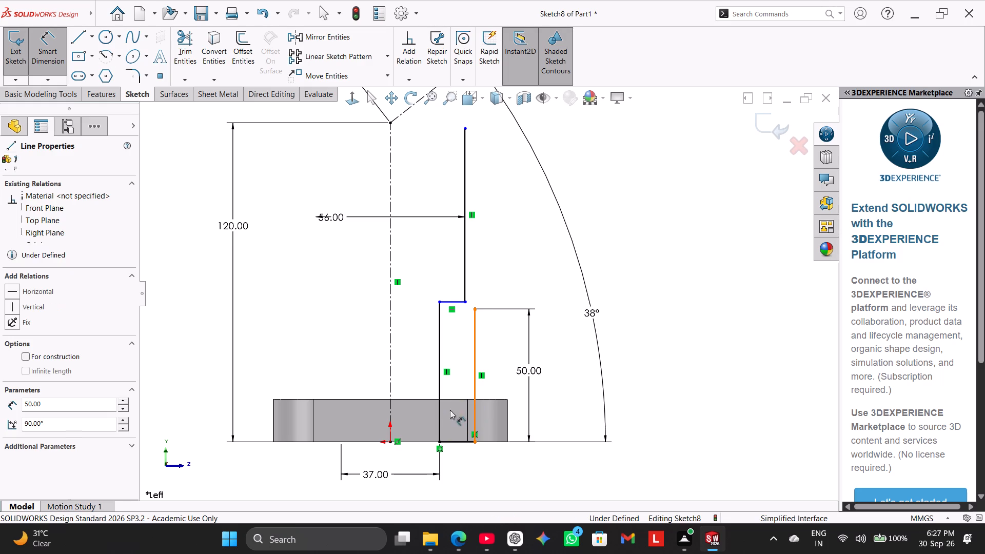
pyautogui.click(389, 401)
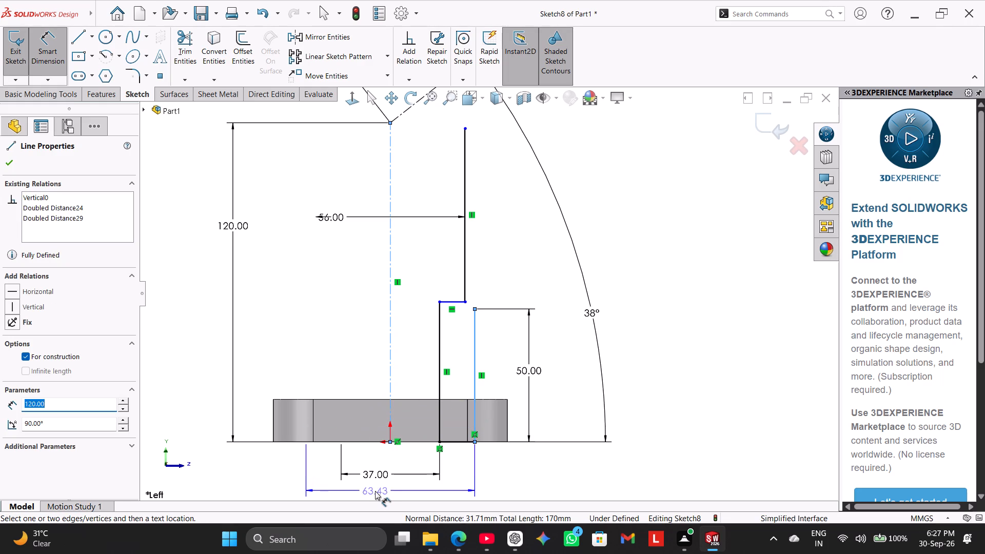
pyautogui.click(377, 492)
pyautogui.write('45')
pyautogui.press('Return')
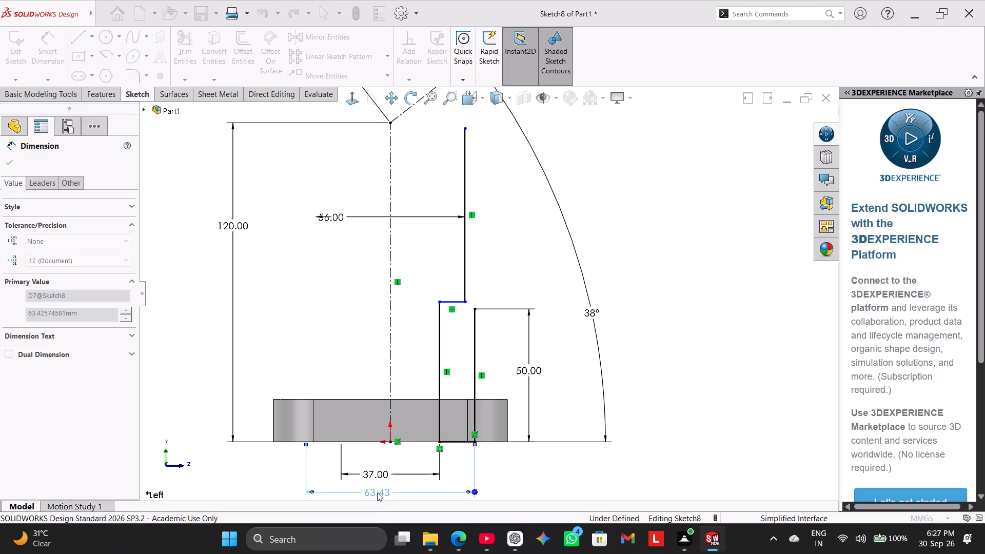
pyautogui.rightClick(621, 314)
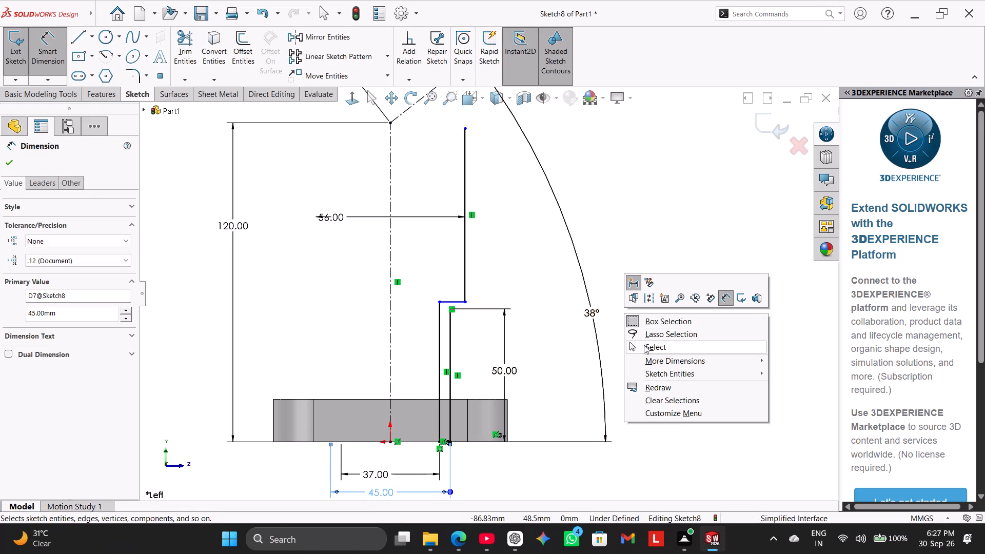
pyautogui.click(647, 348)
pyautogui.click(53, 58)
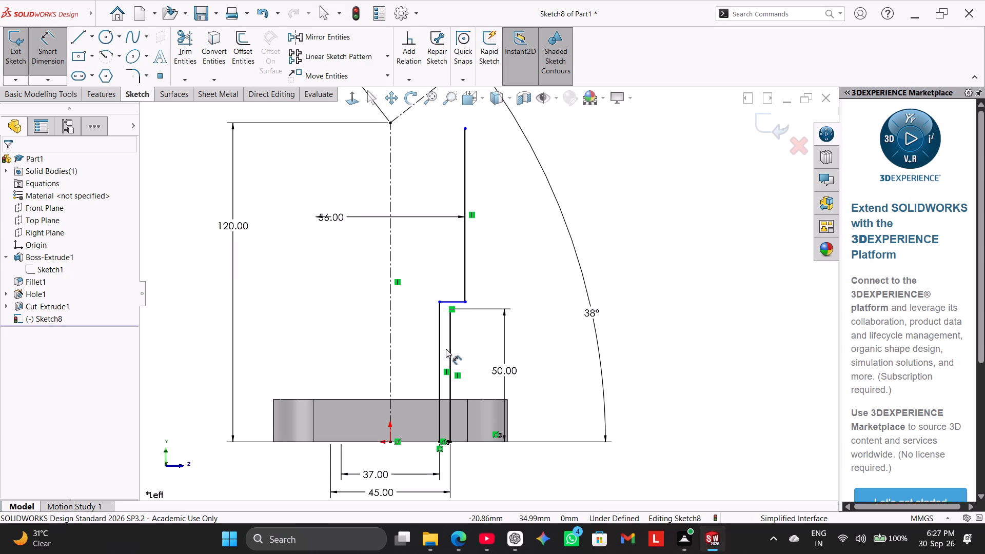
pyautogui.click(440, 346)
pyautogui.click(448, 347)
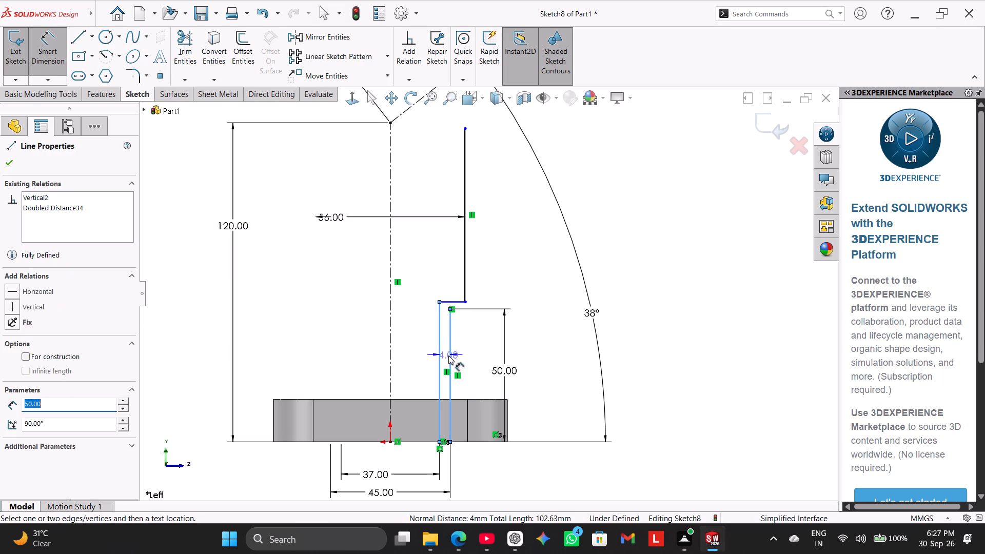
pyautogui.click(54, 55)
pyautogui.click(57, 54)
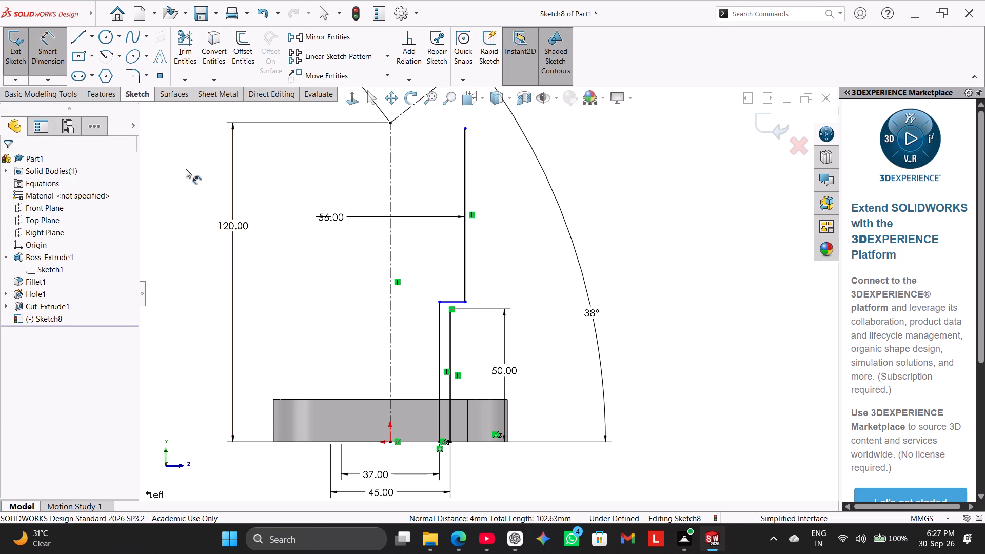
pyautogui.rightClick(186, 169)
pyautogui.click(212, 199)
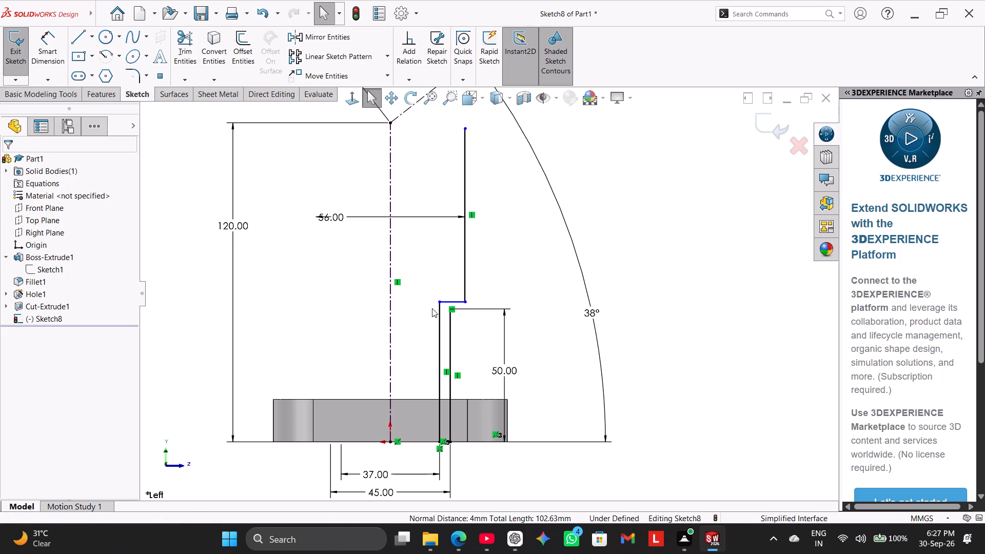
# Delete the short horizontal line joining the inner vertical line to the upper vertical line.
pyautogui.rightClick(450, 300)
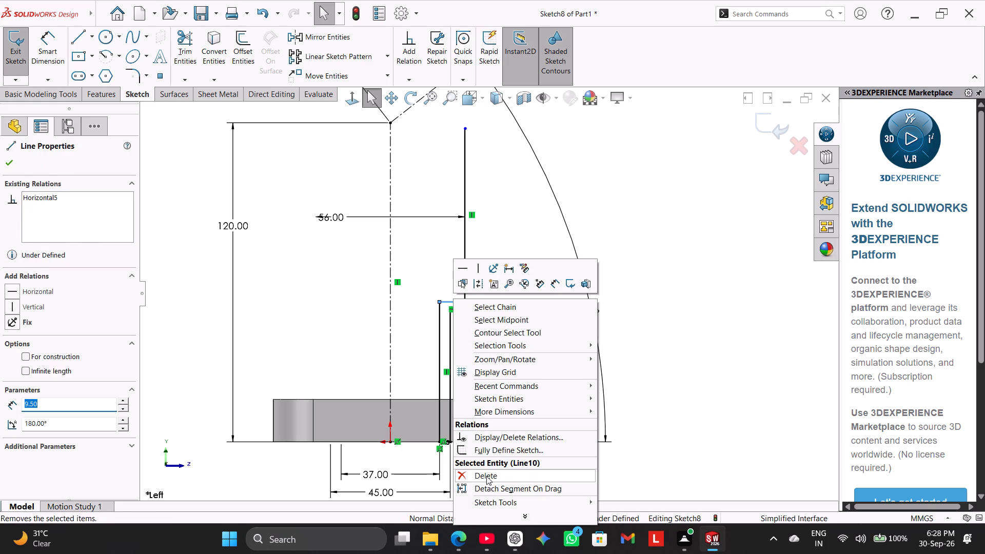
pyautogui.click(486, 475)
# Draw a horizontal line about 5.5 mm long outward from the outer lower vertical line's top endpoint to beneath the upper vertical line.
pyautogui.scroll(-4, 483, 286)
pyautogui.scroll(3, 483, 285)
pyautogui.scroll(-1, 483, 285)
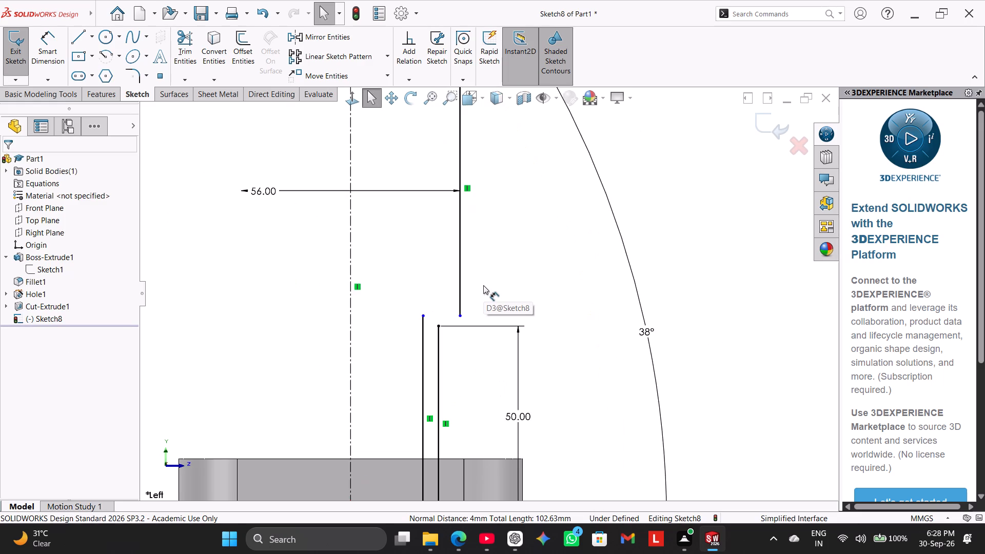
pyautogui.scroll(-2, 483, 285)
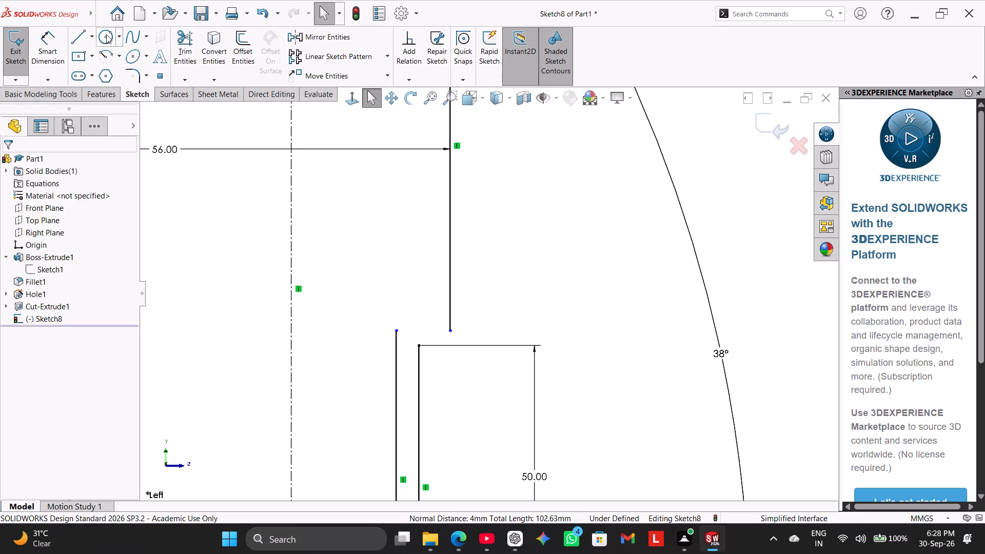
pyautogui.click(91, 35)
pyautogui.click(100, 51)
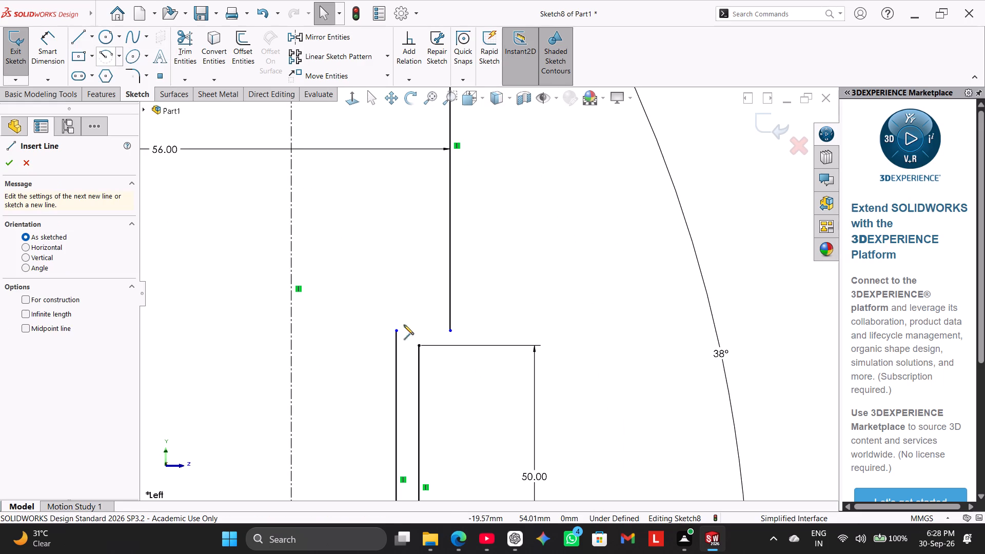
pyautogui.click(420, 345)
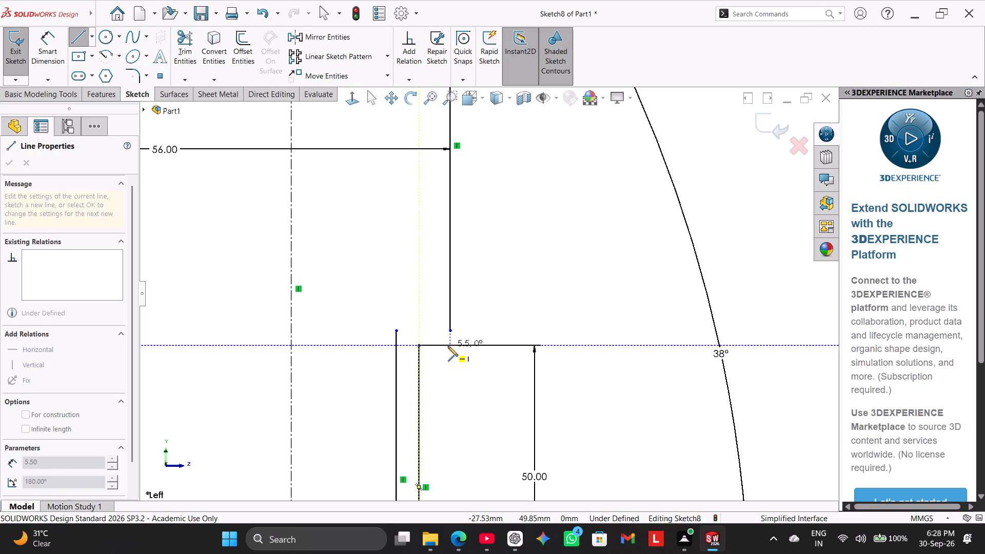
pyautogui.click(448, 346)
pyautogui.rightClick(506, 289)
pyautogui.click(523, 296)
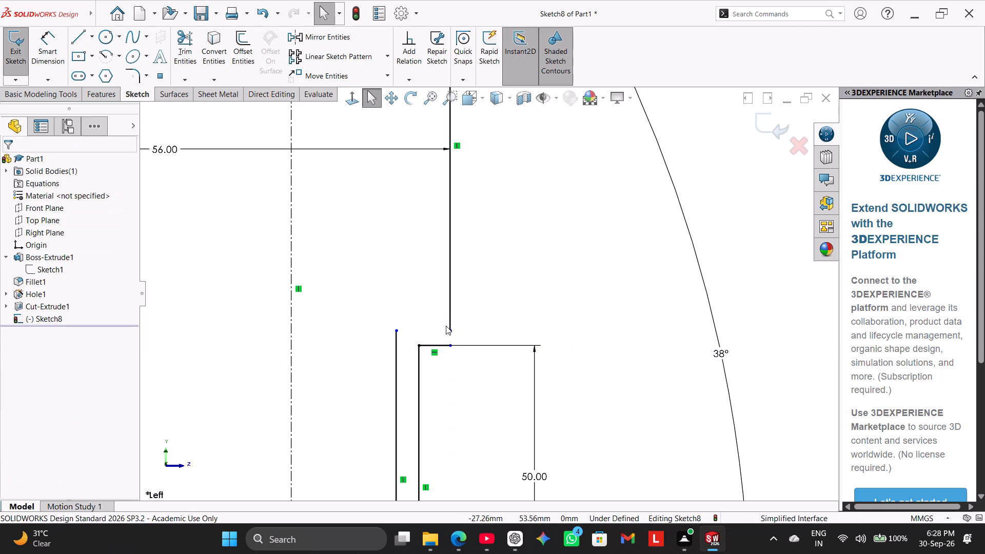
# Move the upper vertical line's lower endpoint down onto the outer end of the new horizontal line.
pyautogui.moveTo(451, 330); pyautogui.dragTo(451, 344)
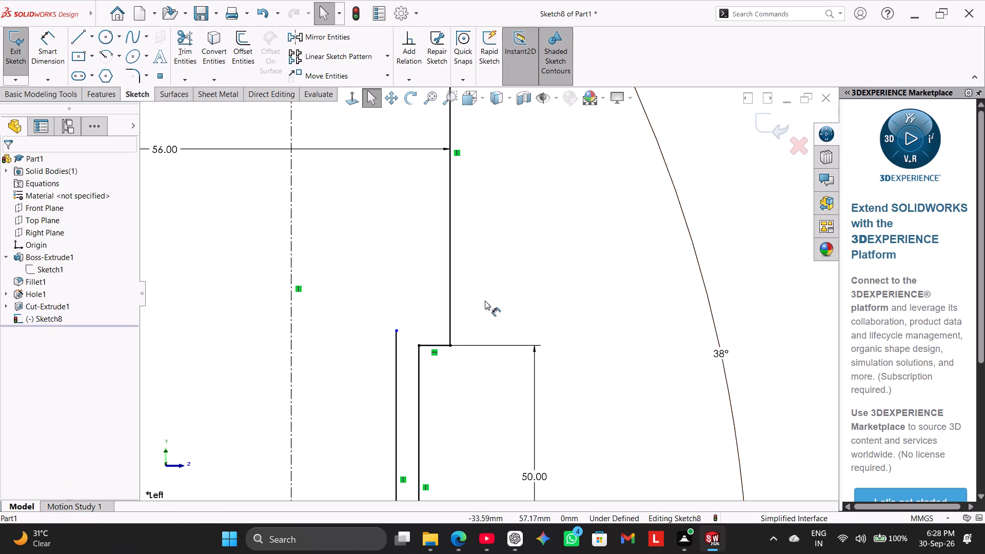
pyautogui.click(489, 286)
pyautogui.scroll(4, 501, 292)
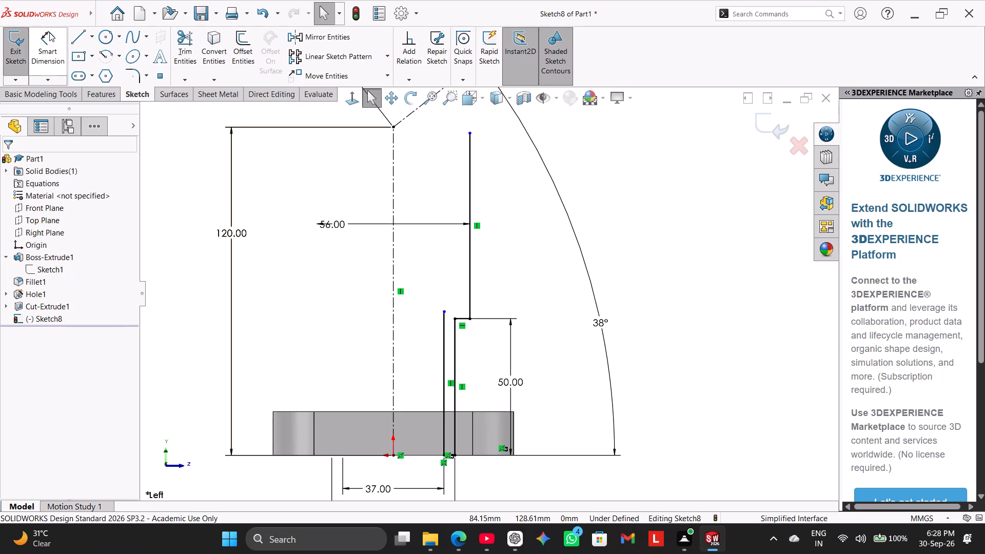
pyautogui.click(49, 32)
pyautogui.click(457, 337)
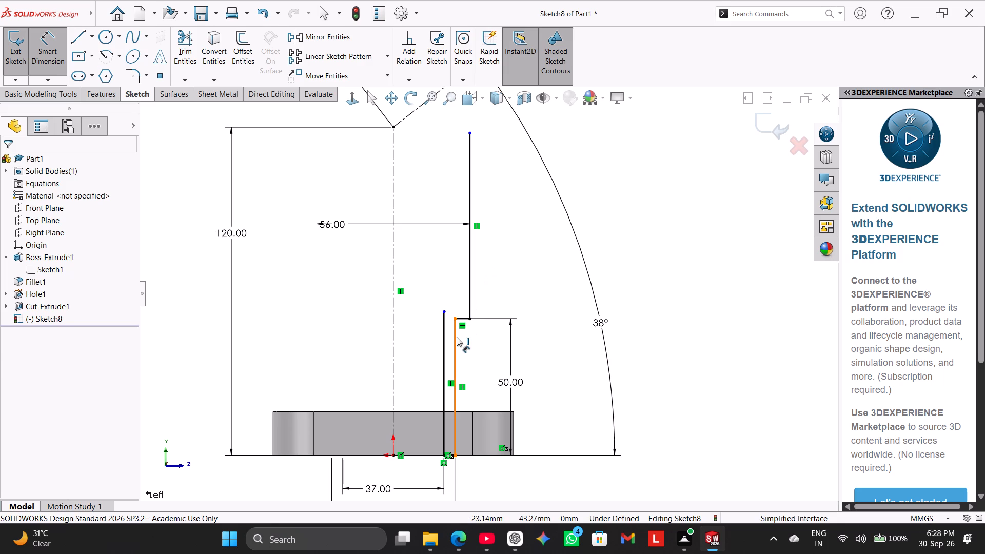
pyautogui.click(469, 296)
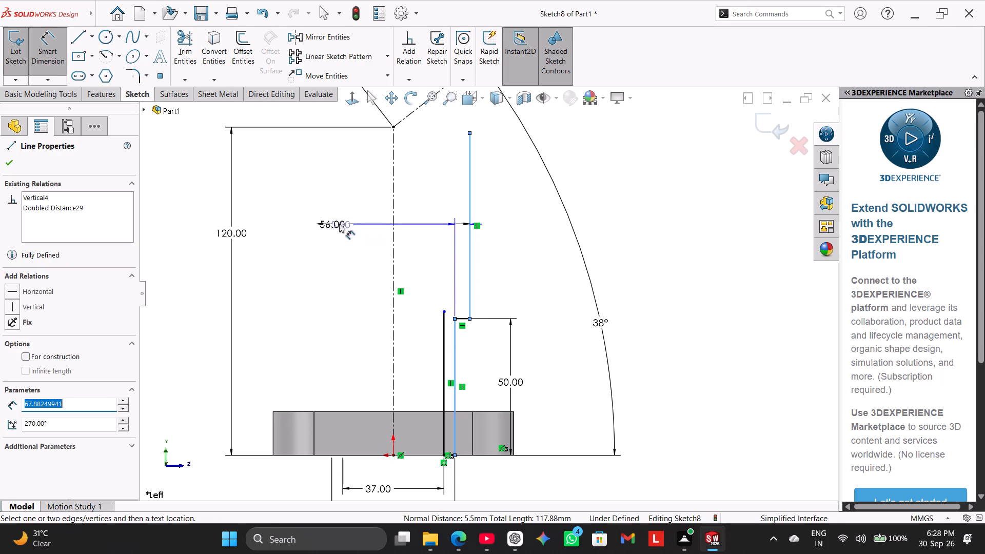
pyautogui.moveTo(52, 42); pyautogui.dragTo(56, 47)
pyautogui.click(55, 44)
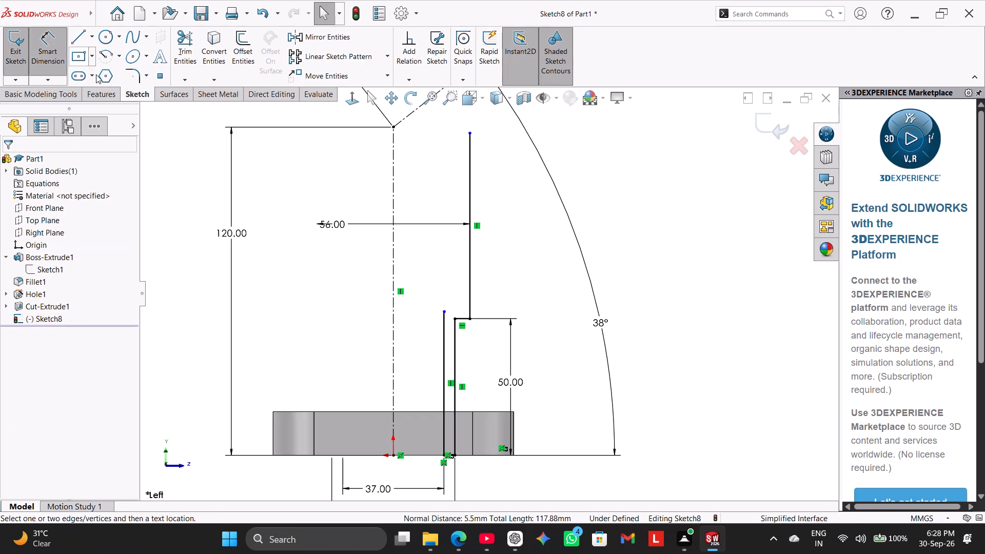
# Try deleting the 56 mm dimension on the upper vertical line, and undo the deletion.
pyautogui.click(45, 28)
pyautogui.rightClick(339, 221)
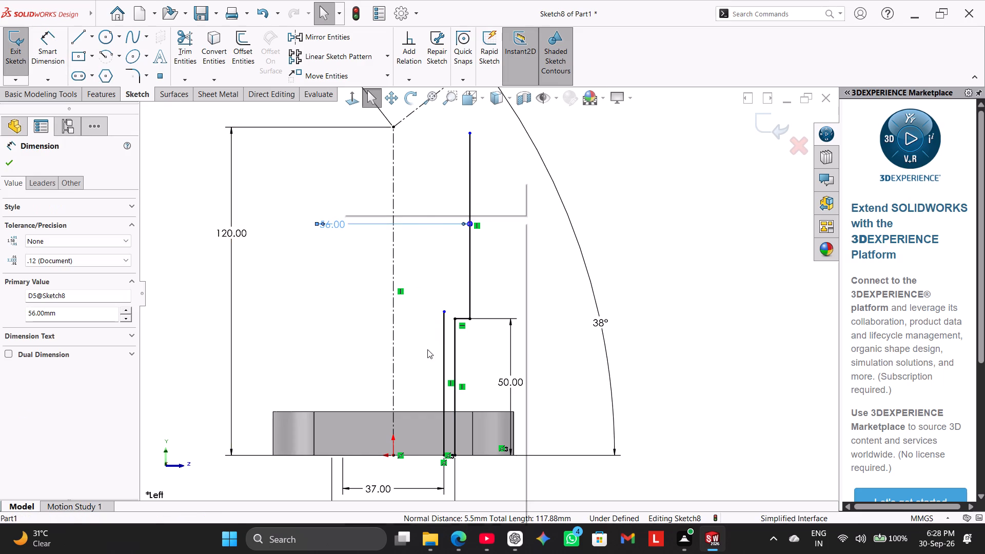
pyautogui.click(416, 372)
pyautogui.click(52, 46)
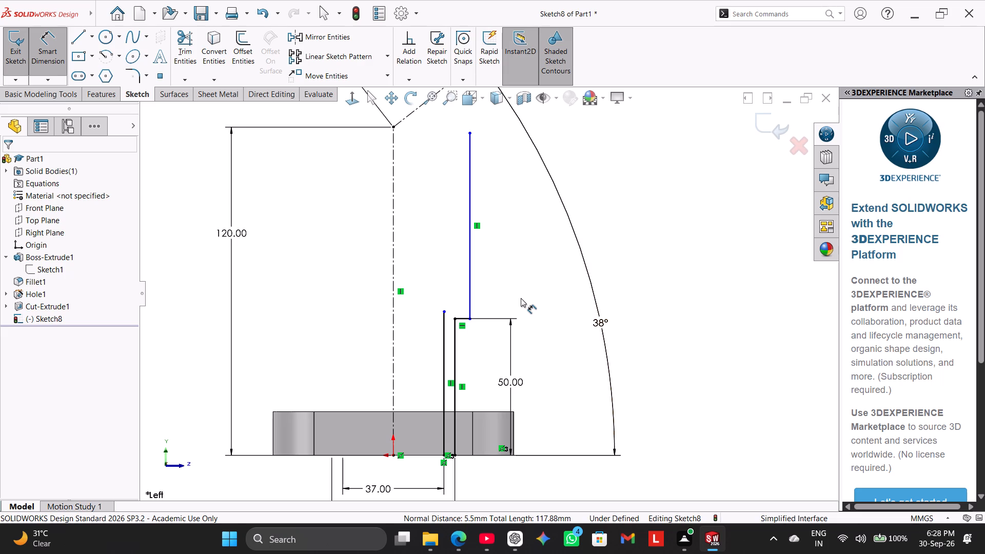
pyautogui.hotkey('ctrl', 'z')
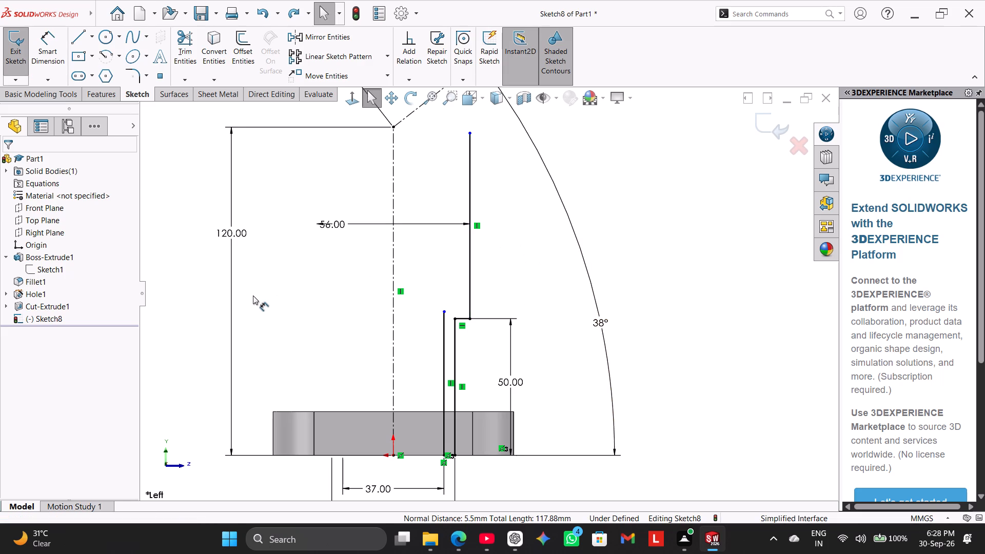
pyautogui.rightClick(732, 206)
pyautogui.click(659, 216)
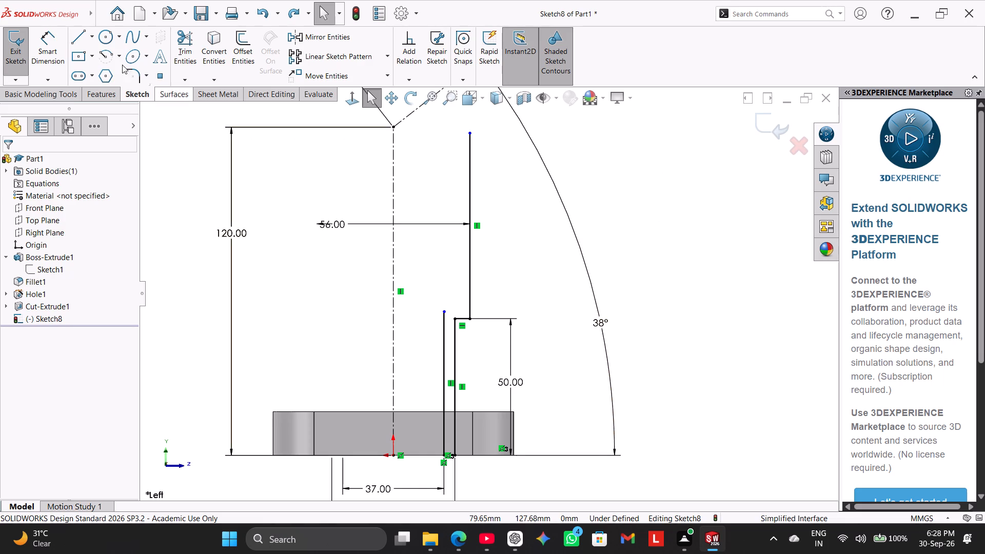
# Draw a vertical line about 65 mm long inside the upper vertical line, continuing horizontally inward to the inner lower vertical line's top endpoint.
pyautogui.click(78, 36)
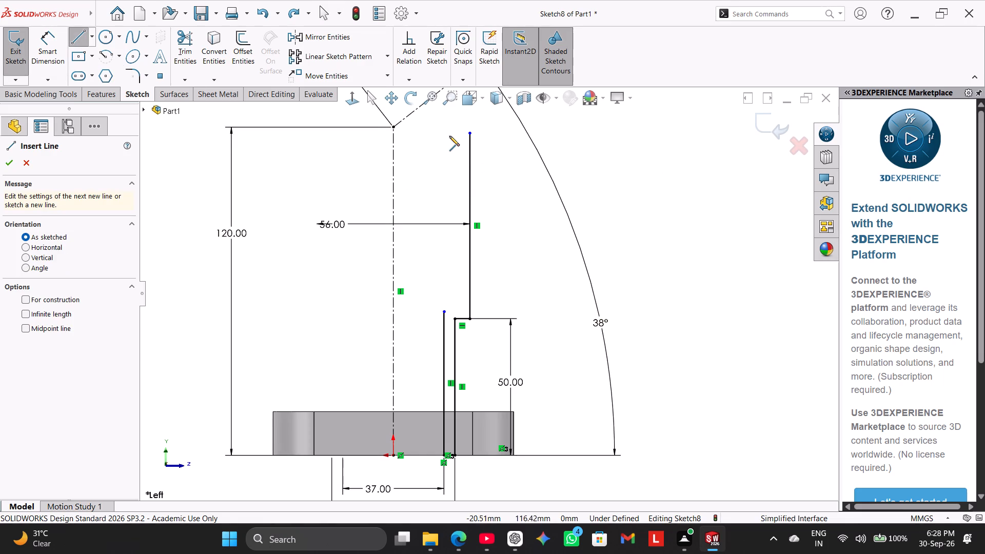
pyautogui.click(453, 136)
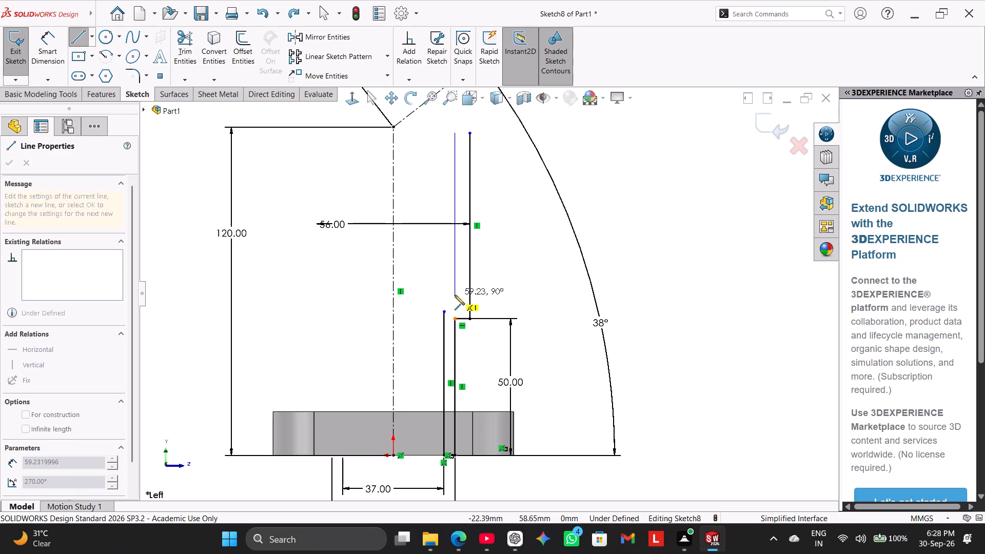
pyautogui.click(456, 310)
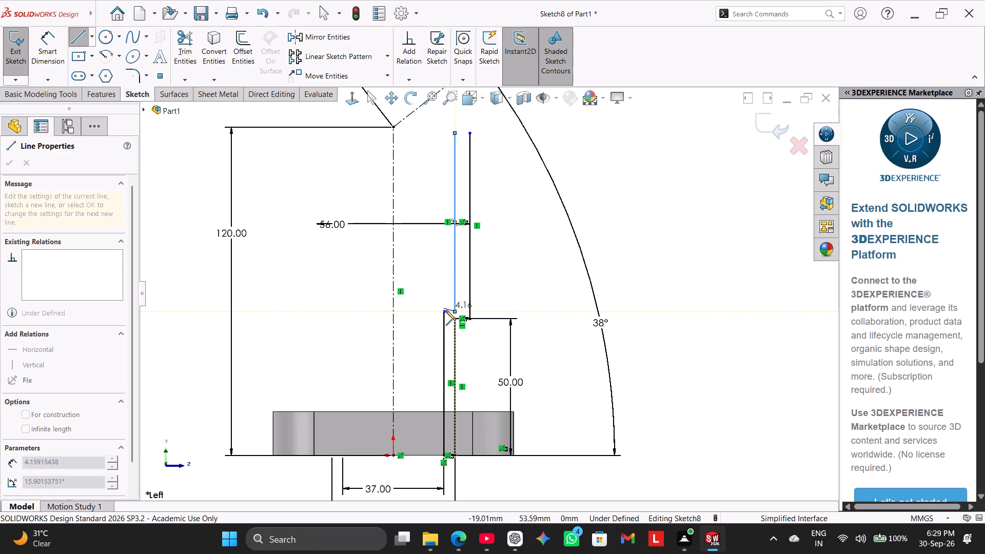
pyautogui.click(446, 312)
pyautogui.rightClick(614, 207)
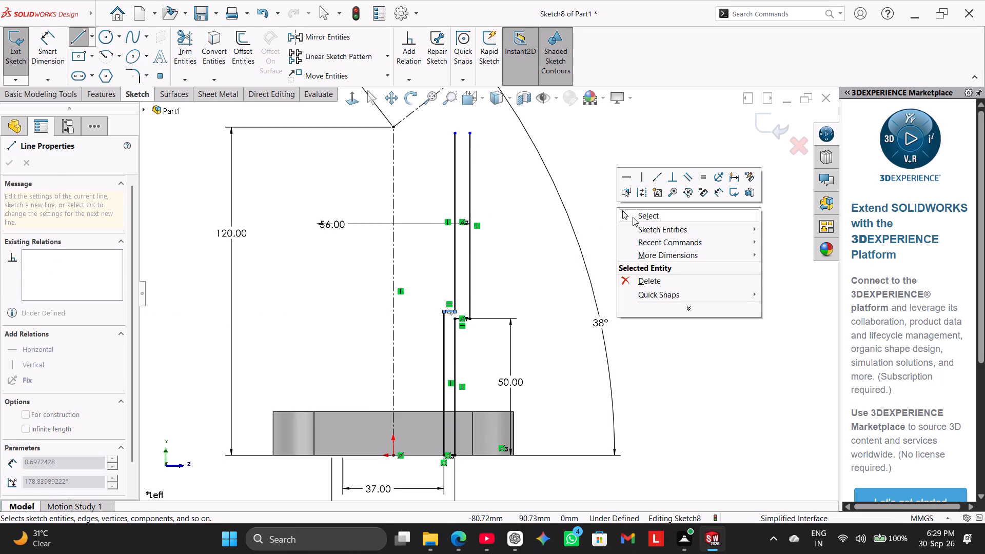
pyautogui.click(636, 214)
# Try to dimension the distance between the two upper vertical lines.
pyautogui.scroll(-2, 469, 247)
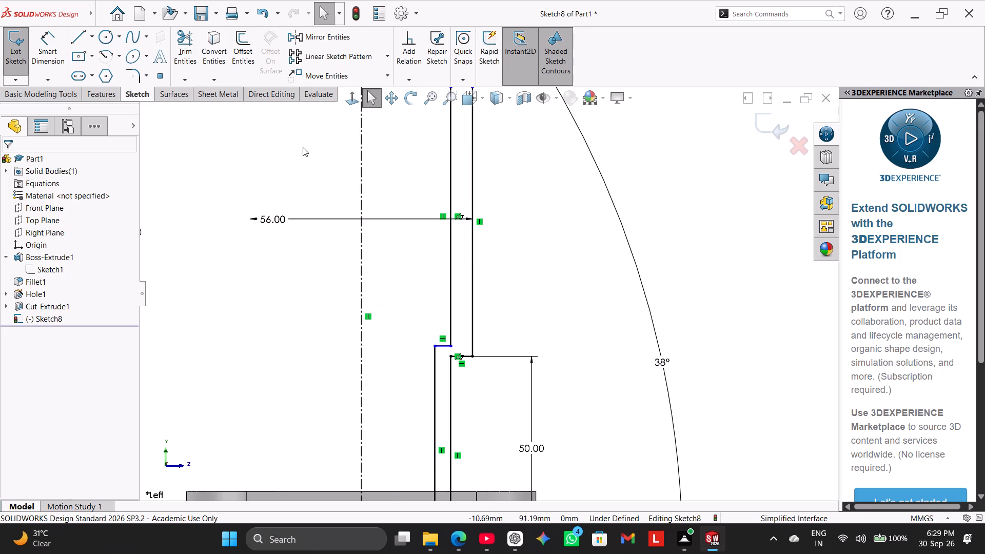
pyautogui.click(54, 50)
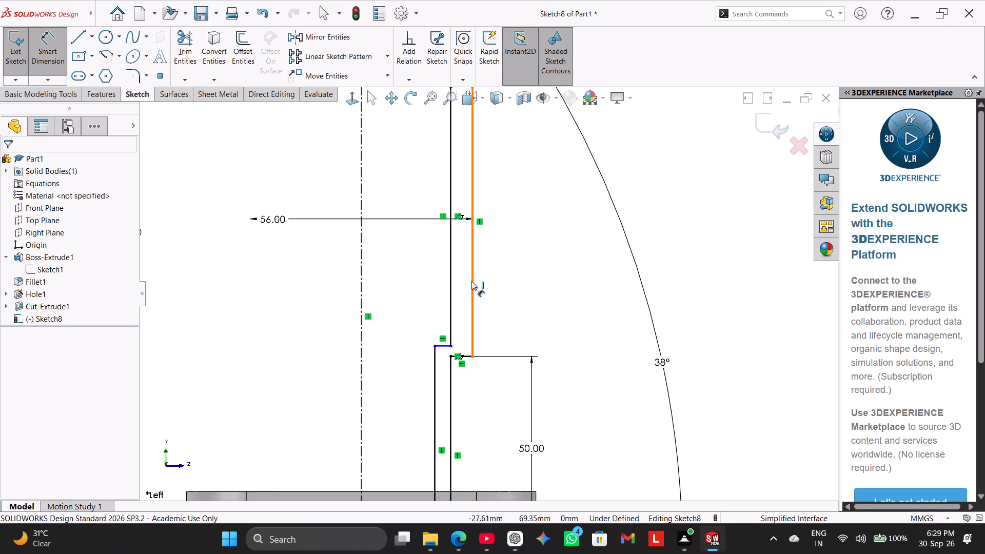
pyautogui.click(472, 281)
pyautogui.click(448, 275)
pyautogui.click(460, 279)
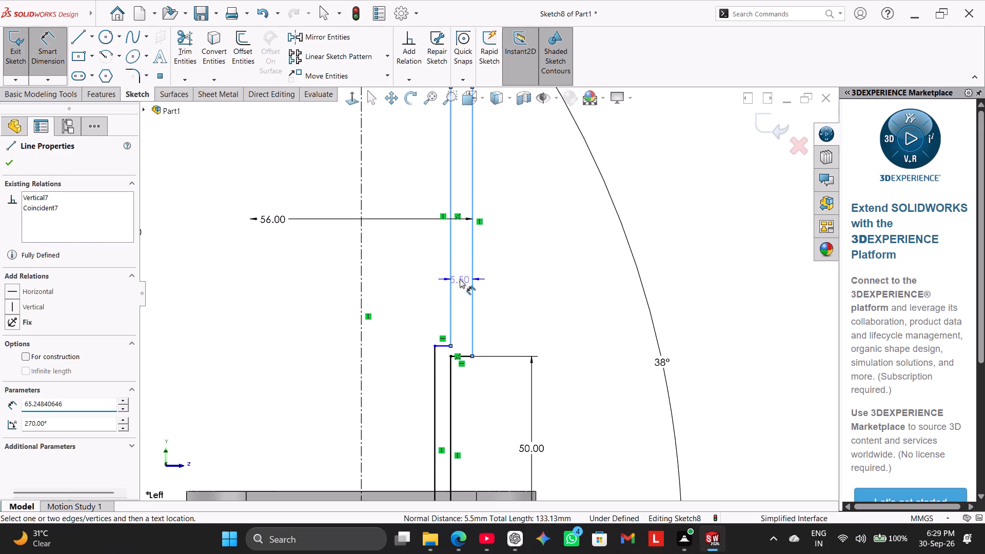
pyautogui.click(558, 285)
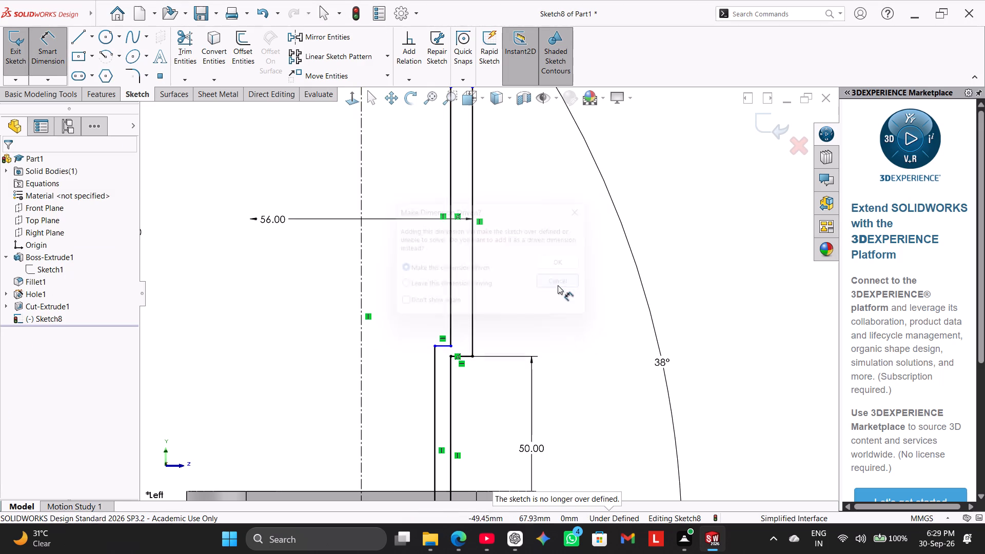
# Delete the inner upper vertical line, keeping the short horizontal line at its lower end.
pyautogui.scroll(-6, 483, 352)
pyautogui.scroll(-2, 408, 338)
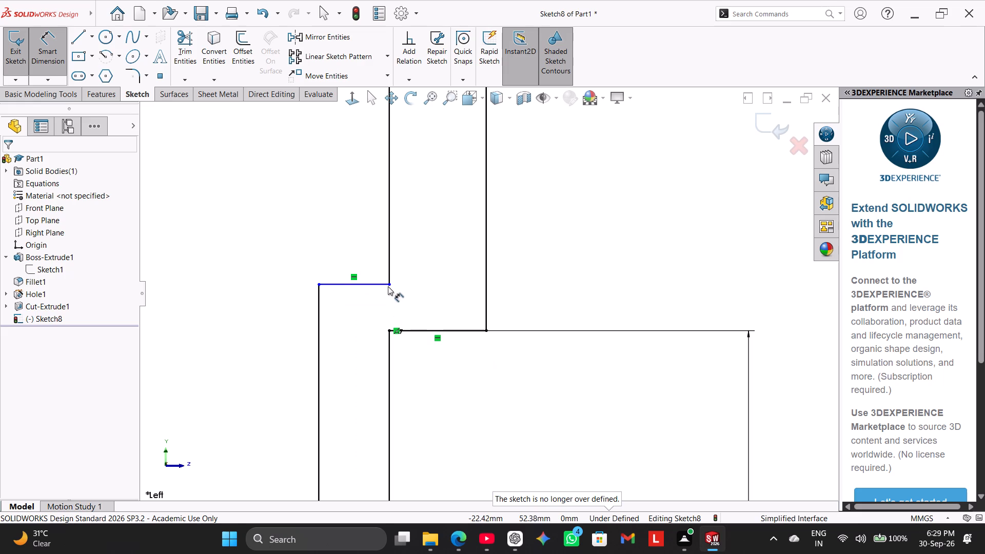
pyautogui.moveTo(388, 271); pyautogui.dragTo(376, 265)
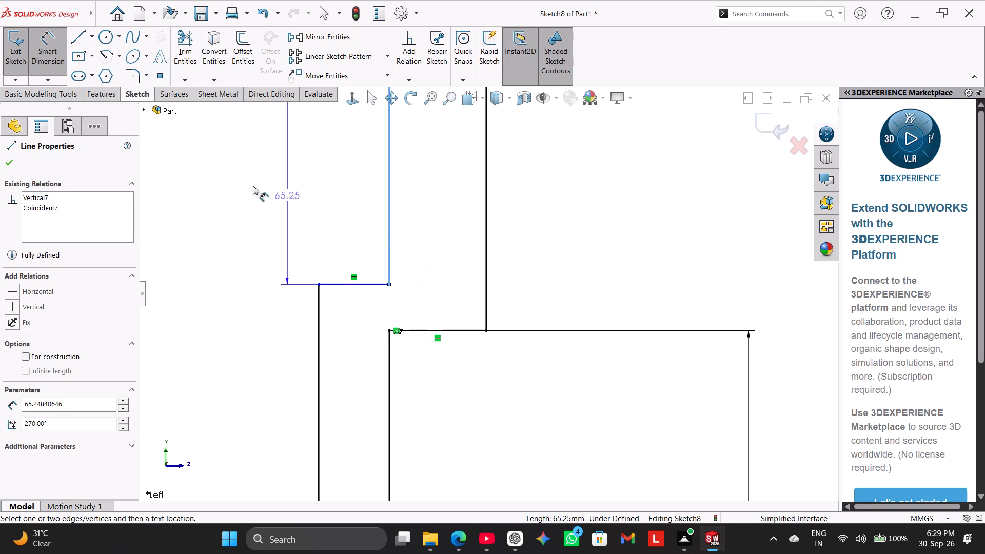
pyautogui.click(56, 54)
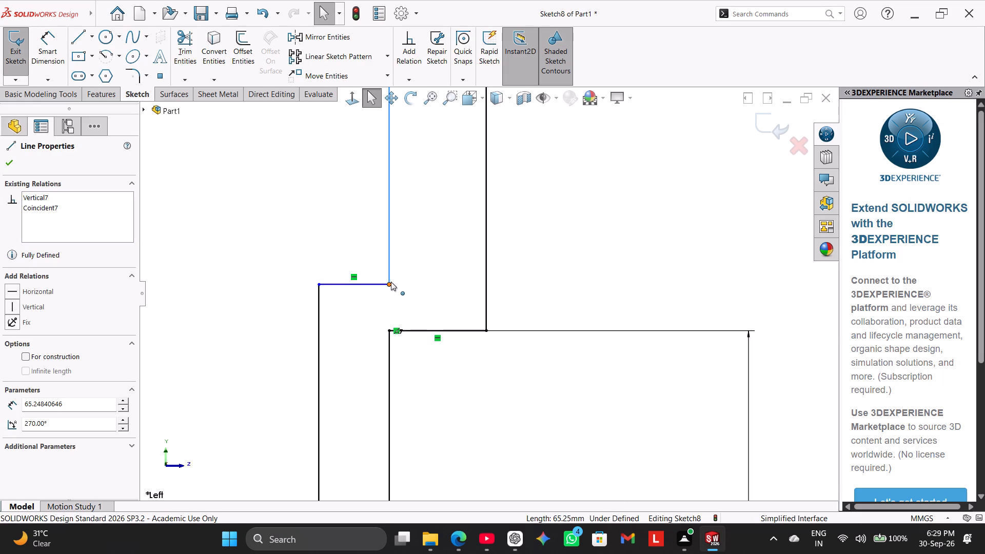
pyautogui.rightClick(388, 253)
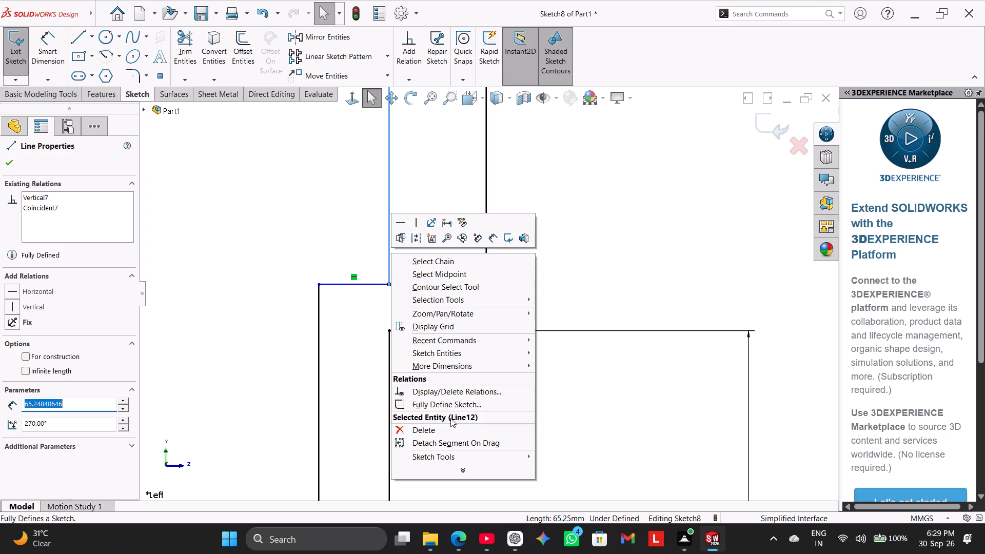
pyautogui.click(450, 424)
# Extend the short horizontal line's free endpoint outward past the outer lower vertical line, to about 23.7 mm from the centerline.
pyautogui.moveTo(388, 284); pyautogui.dragTo(376, 283)
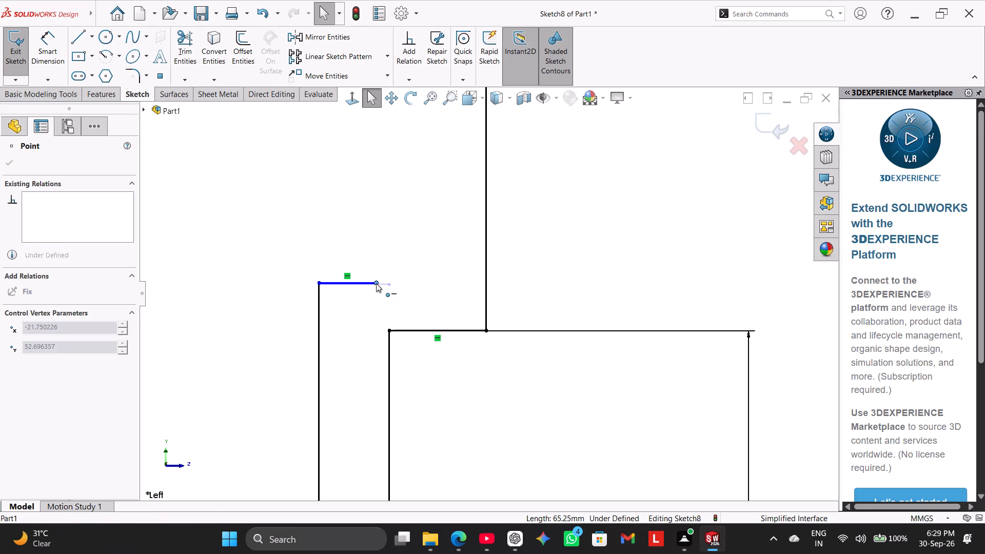
pyautogui.moveTo(376, 283); pyautogui.dragTo(392, 283)
pyautogui.moveTo(392, 283); pyautogui.dragTo(410, 283)
# Draw a vertical line about 62 mm long inside the outer upper line, ending on the short horizontal line's outer endpoint.
pyautogui.scroll(8, 423, 258)
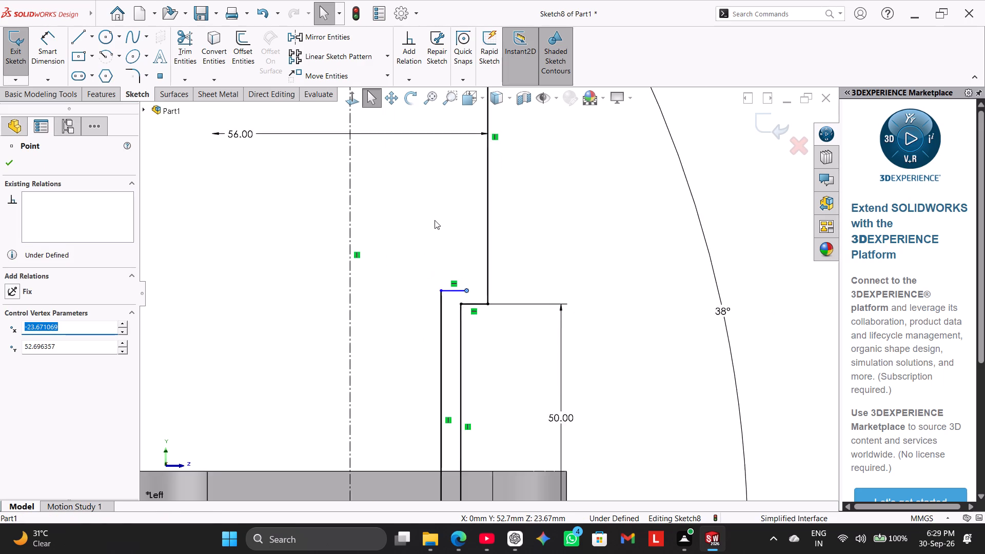
pyautogui.scroll(1, 435, 220)
pyautogui.click(84, 37)
pyautogui.scroll(2, 452, 172)
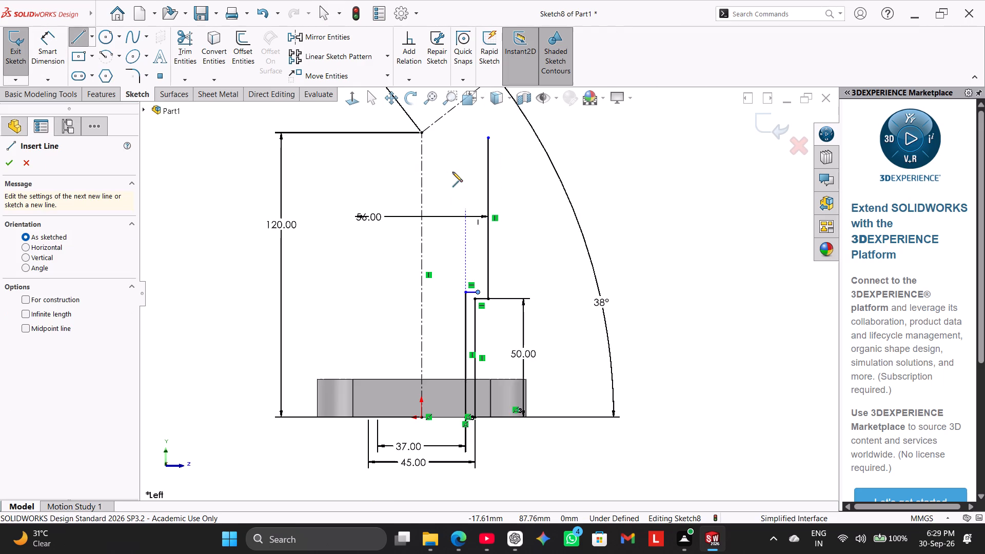
pyautogui.click(476, 145)
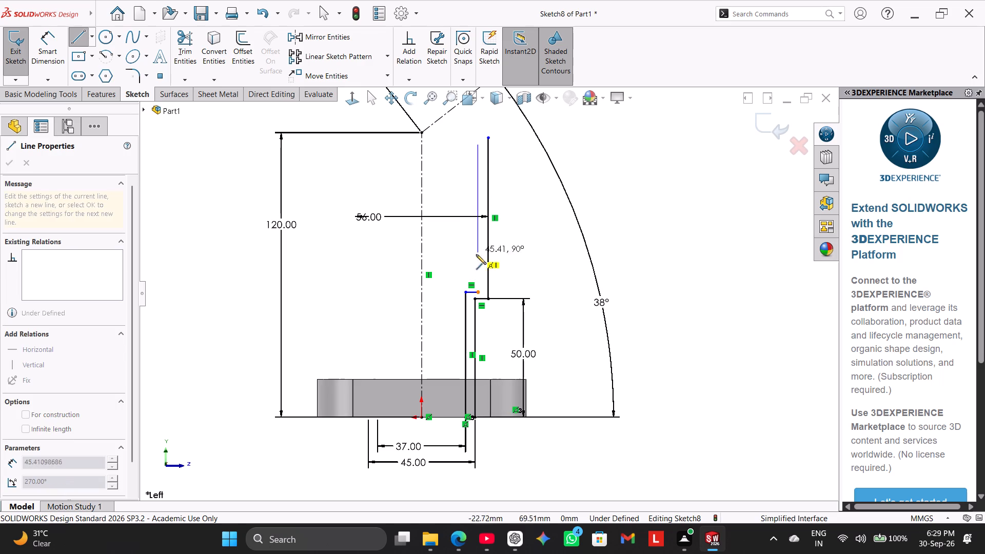
pyautogui.click(477, 293)
pyautogui.rightClick(586, 174)
pyautogui.click(612, 182)
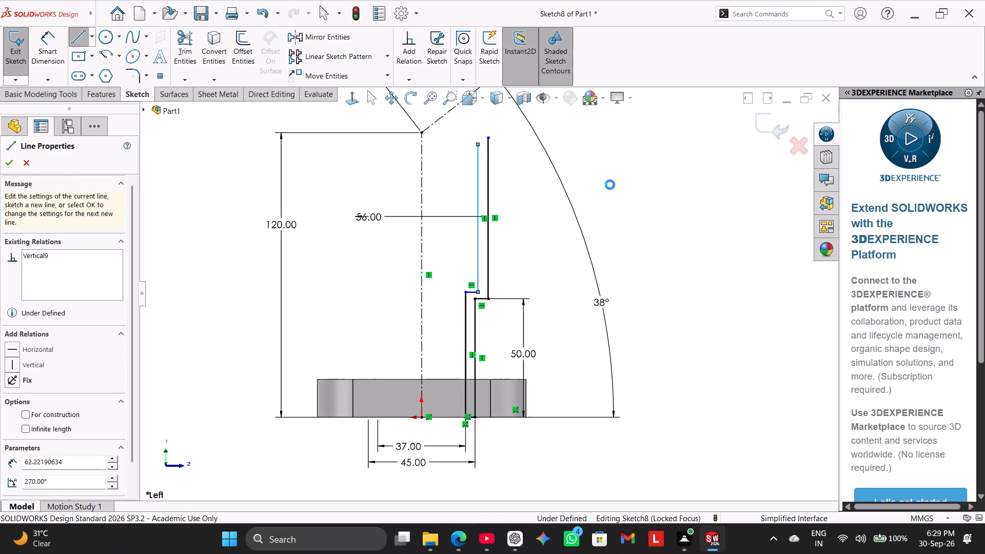
# Dimension the distance between the two upper vertical lines as 4 mm.
pyautogui.scroll(-2, 500, 274)
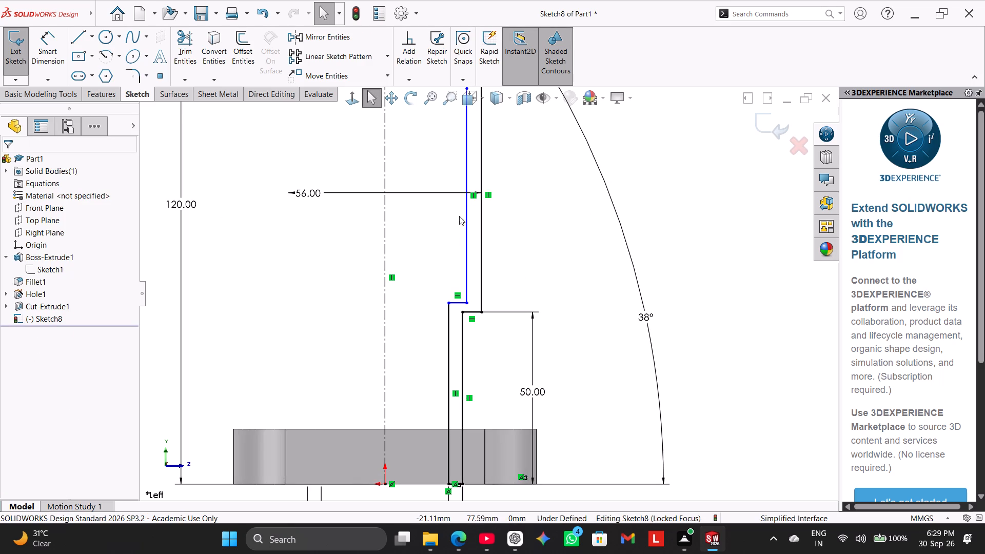
pyautogui.rightClick(465, 211)
pyautogui.click(524, 133)
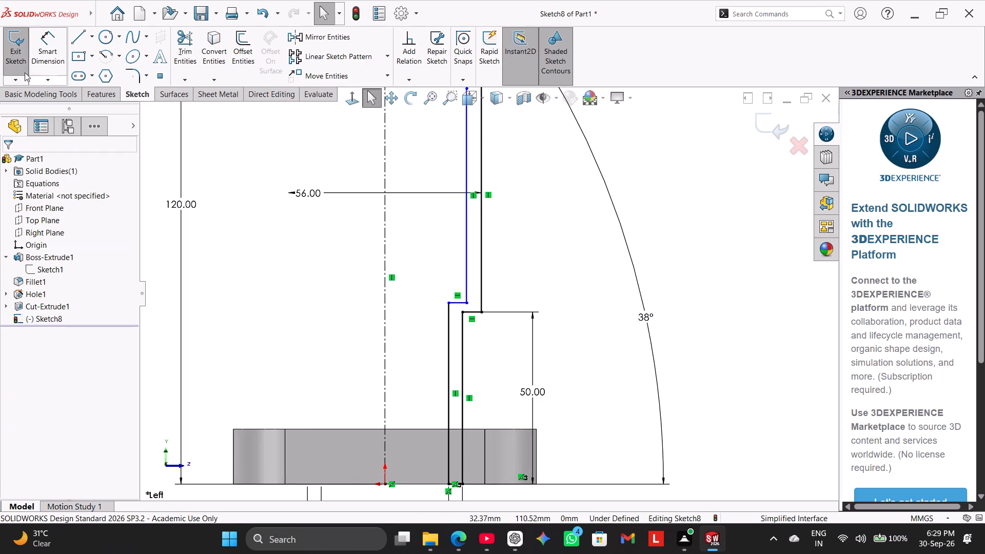
pyautogui.click(49, 46)
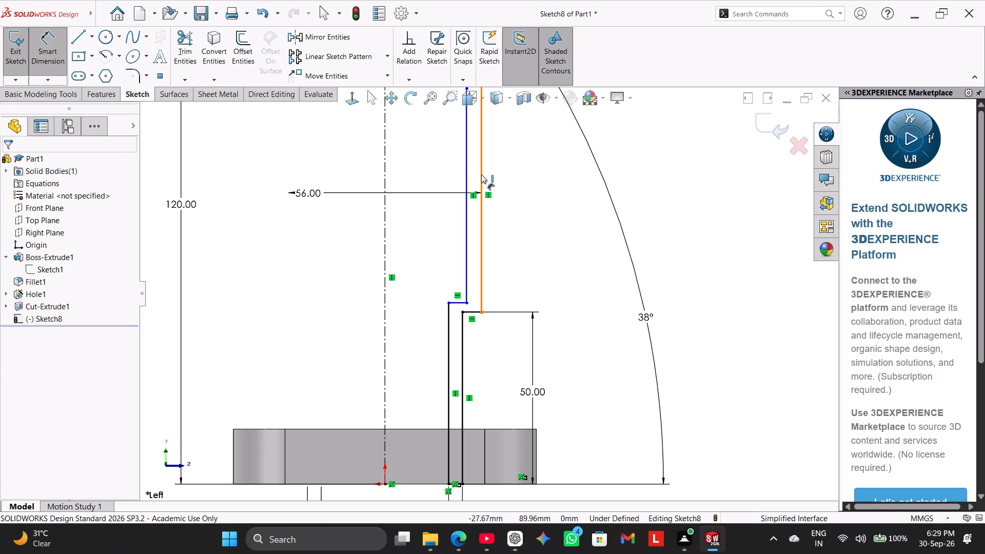
pyautogui.click(481, 174)
pyautogui.click(467, 166)
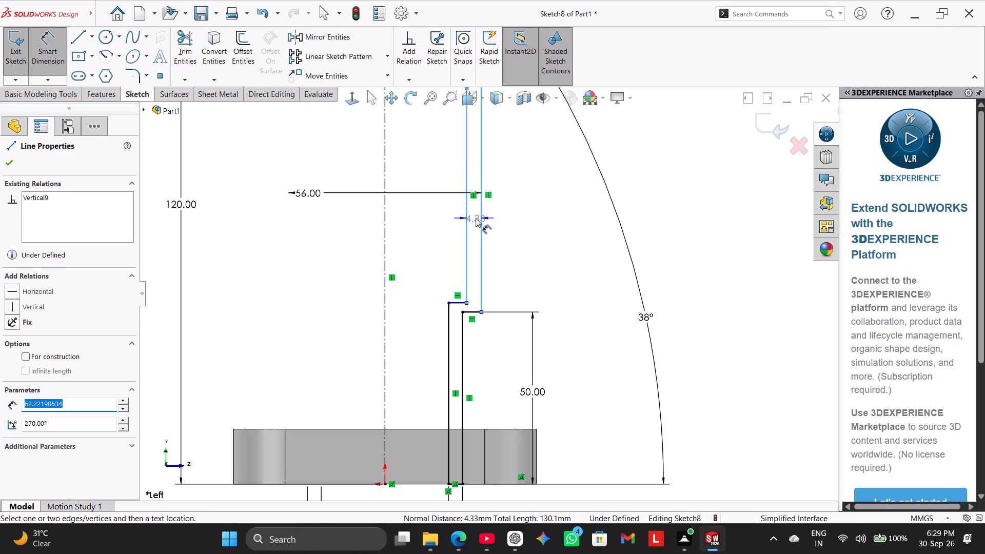
pyautogui.click(473, 218)
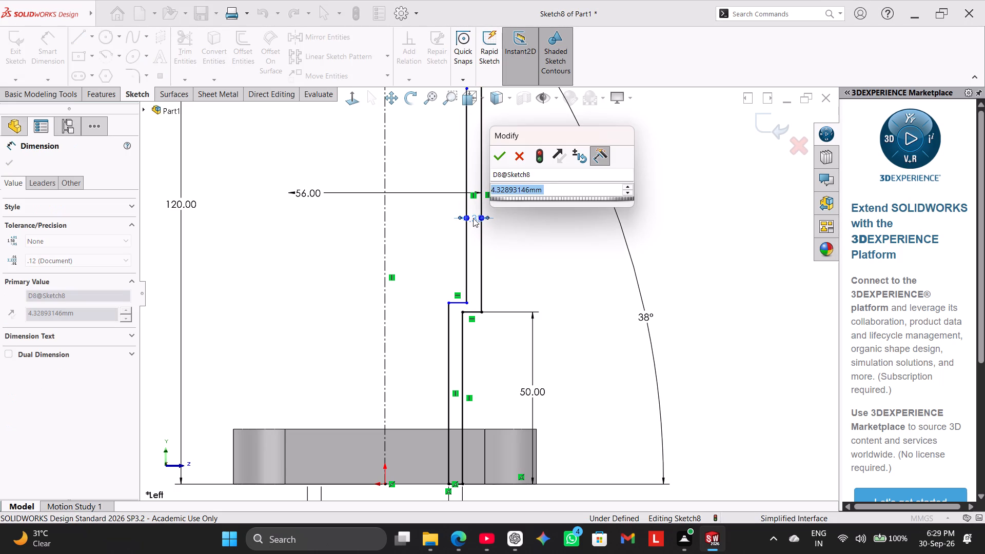
pyautogui.press('4')
pyautogui.press('Return')
pyautogui.rightClick(632, 215)
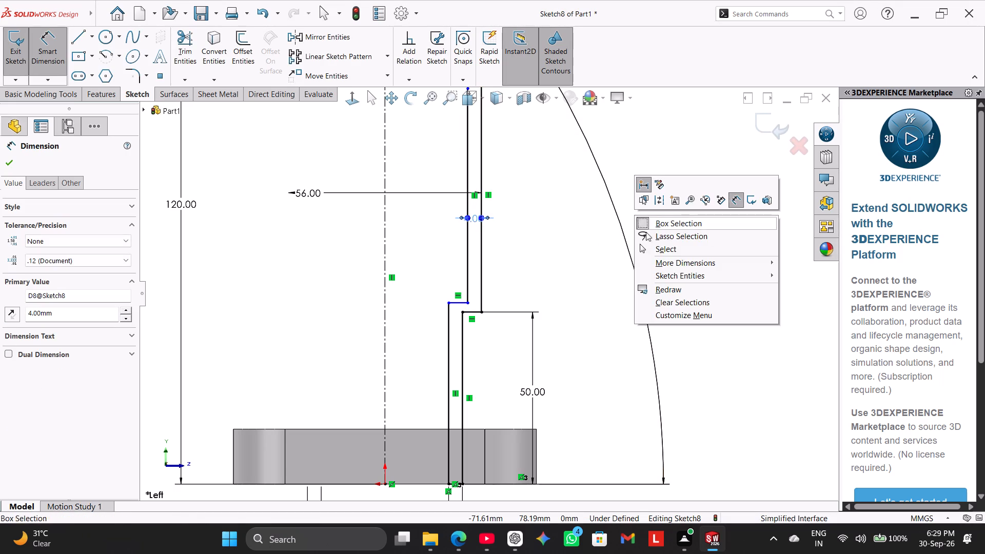
pyautogui.click(659, 248)
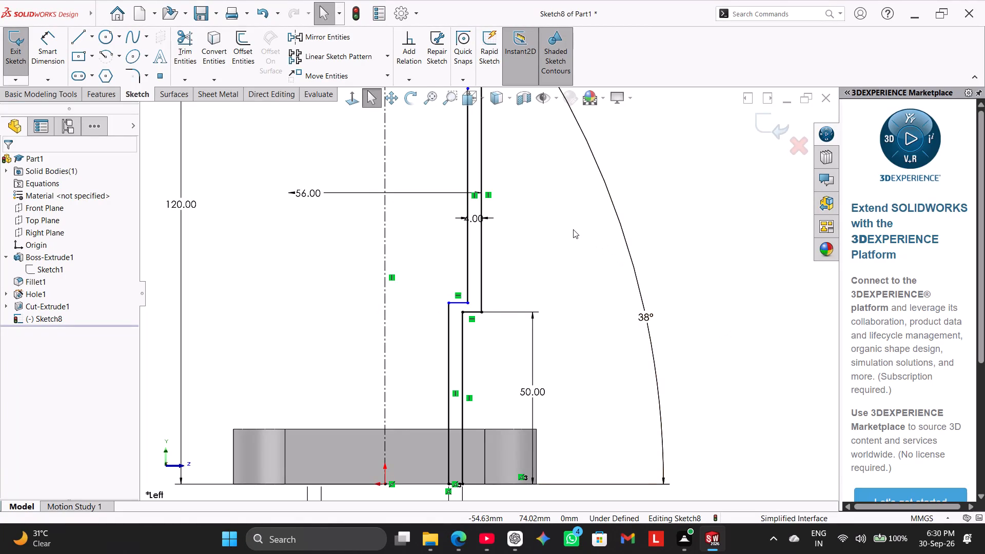
# Dimension the outer upper vertical line's length as 40 mm.
pyautogui.scroll(2, 573, 229)
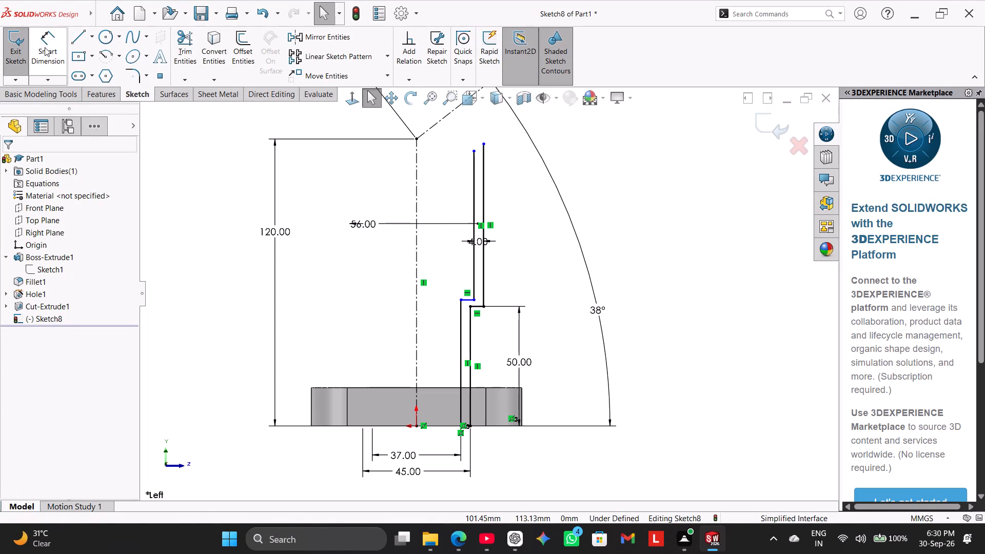
pyautogui.click(46, 47)
pyautogui.click(483, 202)
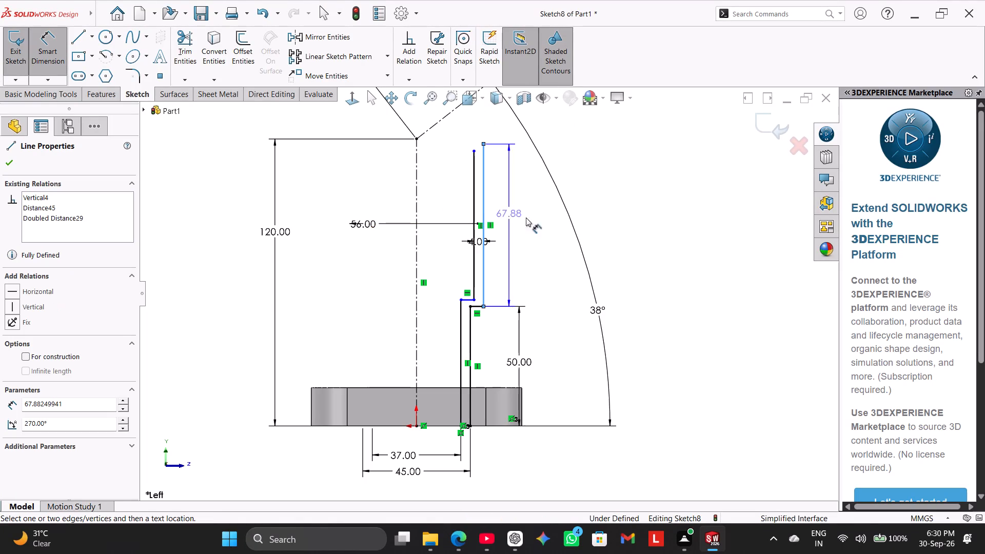
pyautogui.click(600, 227)
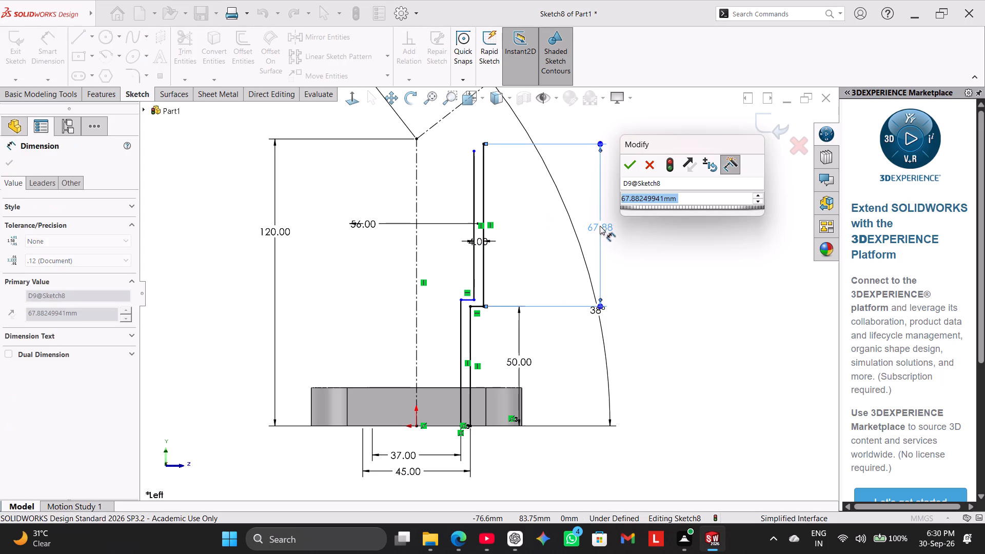
pyautogui.write('40')
pyautogui.press('Return')
pyautogui.rightClick(633, 137)
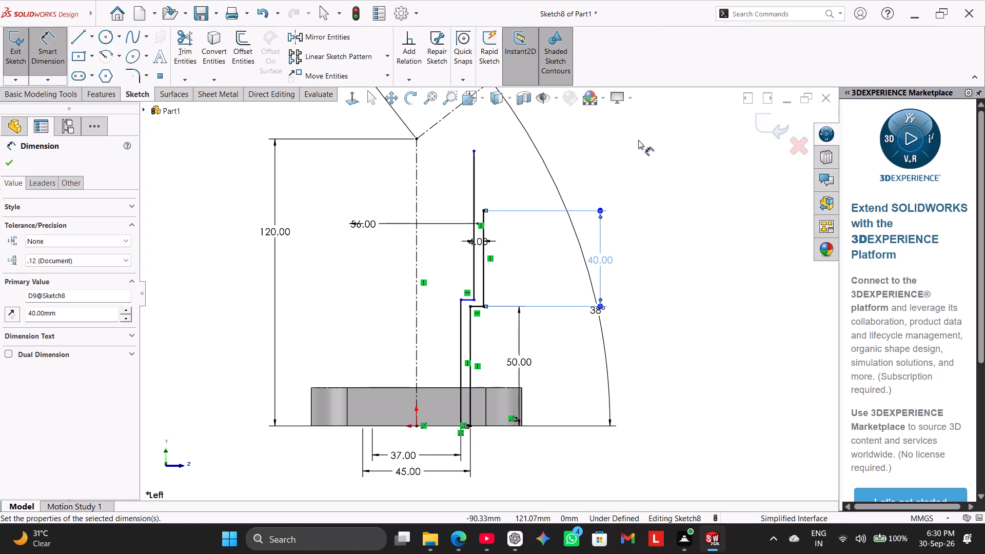
pyautogui.click(667, 166)
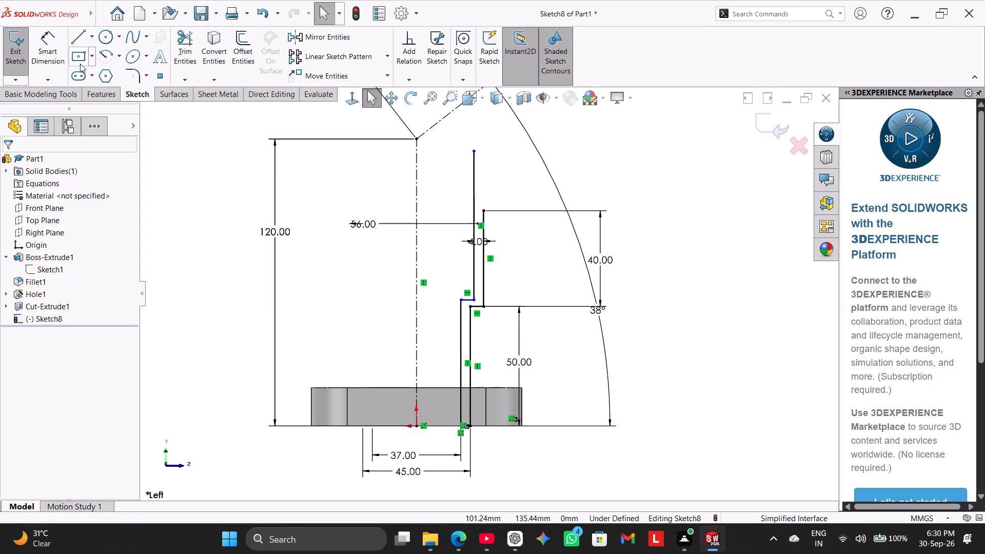
# Dimension the inner upper vertical line's length as 40 mm.
pyautogui.click(56, 45)
pyautogui.click(471, 263)
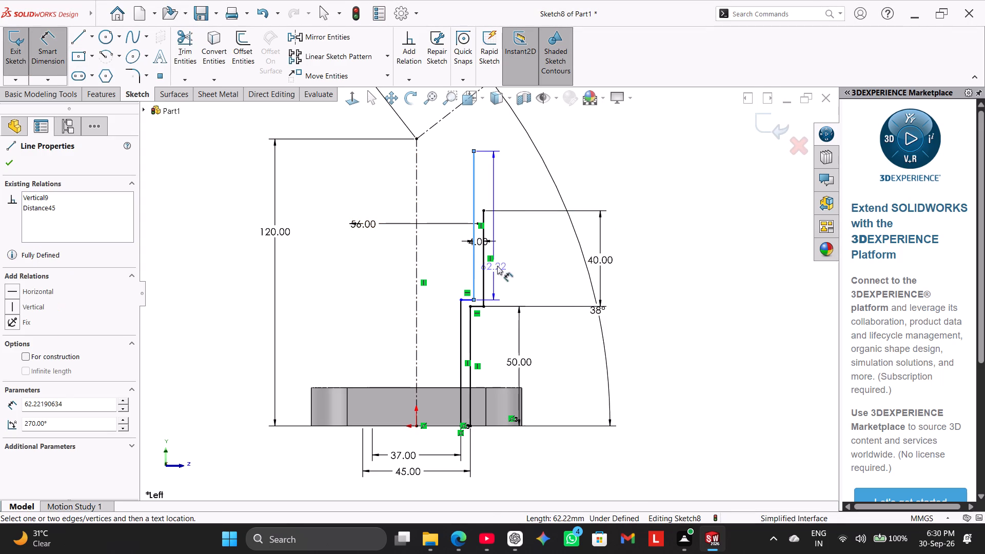
pyautogui.click(554, 264)
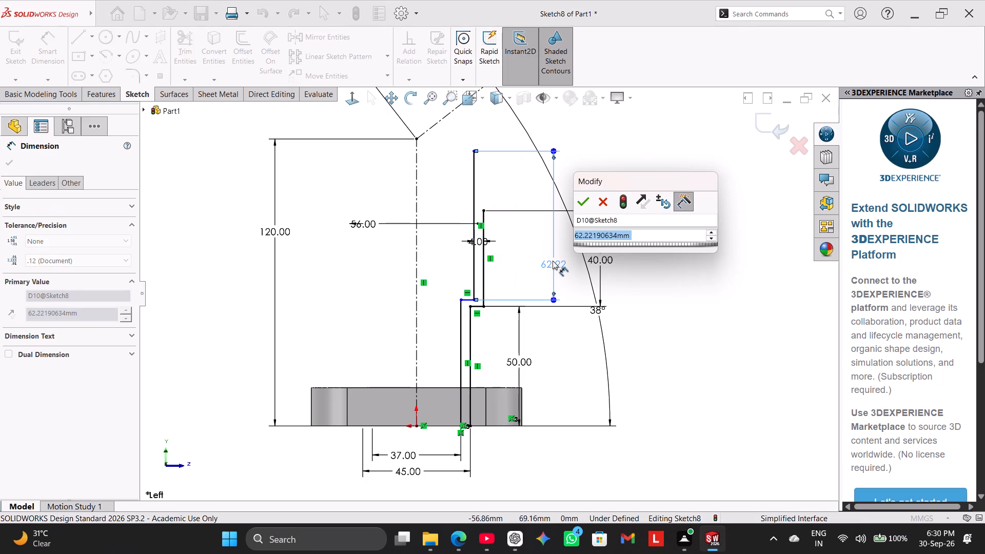
pyautogui.write('40')
pyautogui.press('Return')
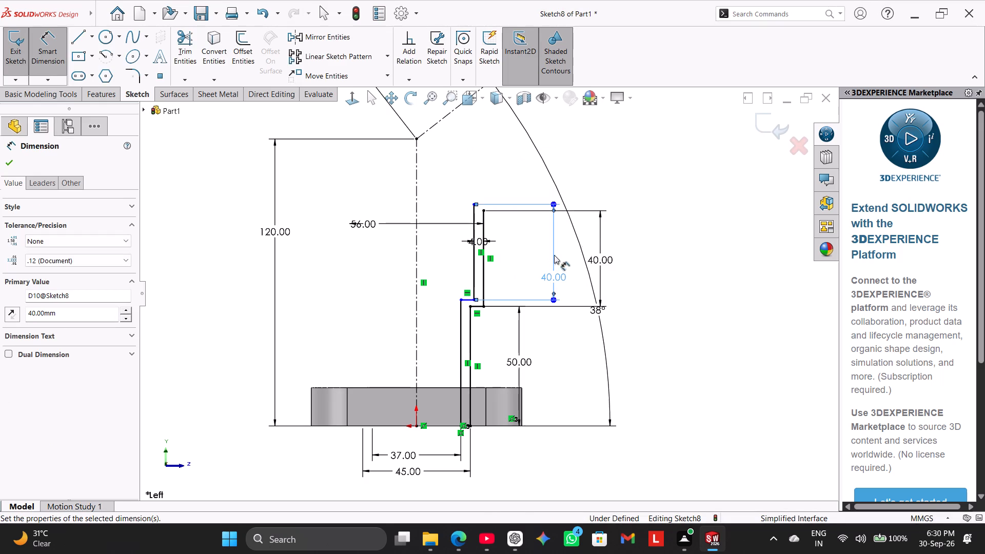
pyautogui.rightClick(695, 177)
pyautogui.click(727, 208)
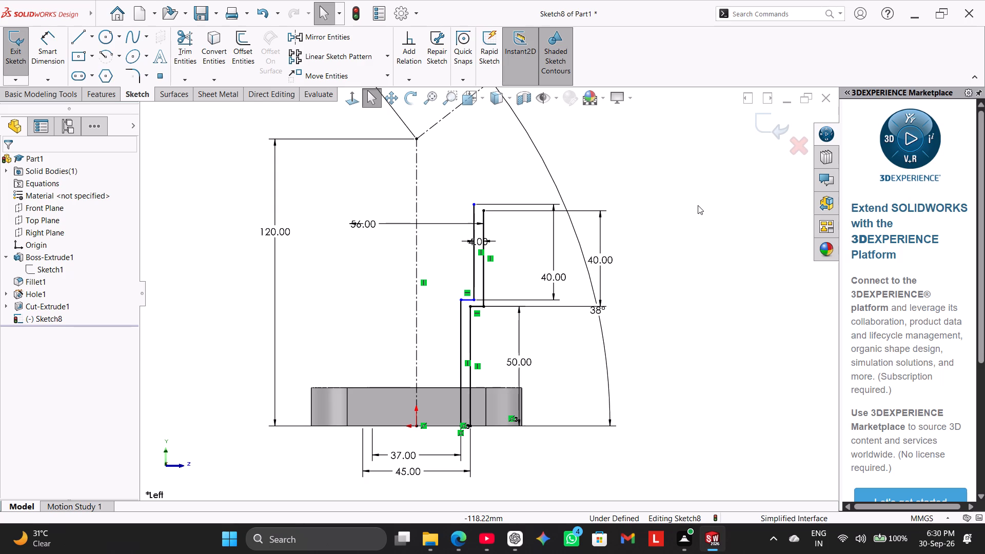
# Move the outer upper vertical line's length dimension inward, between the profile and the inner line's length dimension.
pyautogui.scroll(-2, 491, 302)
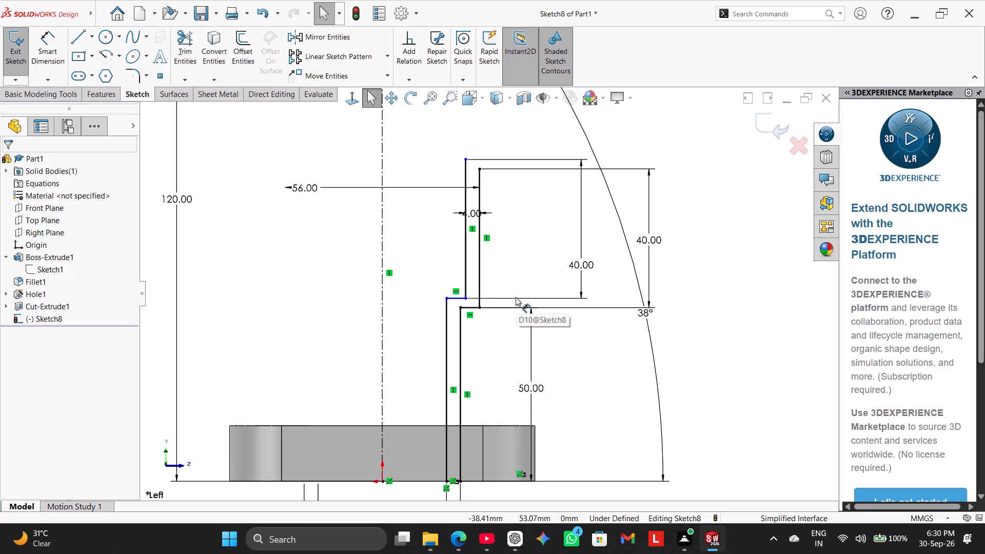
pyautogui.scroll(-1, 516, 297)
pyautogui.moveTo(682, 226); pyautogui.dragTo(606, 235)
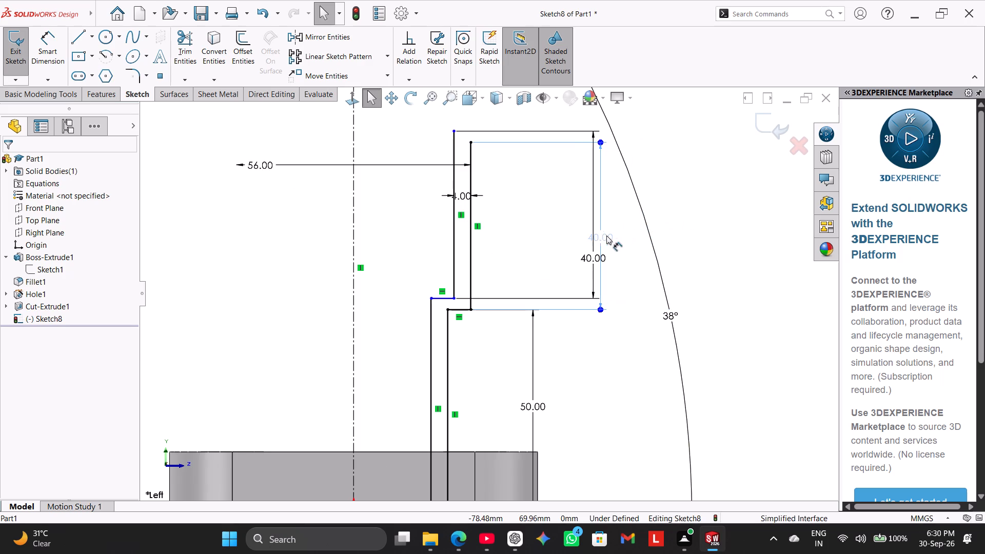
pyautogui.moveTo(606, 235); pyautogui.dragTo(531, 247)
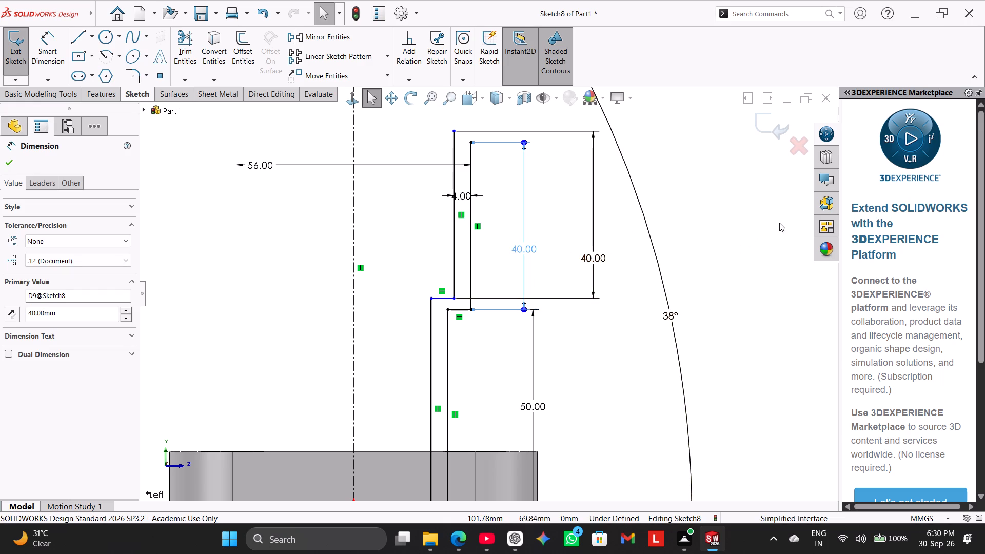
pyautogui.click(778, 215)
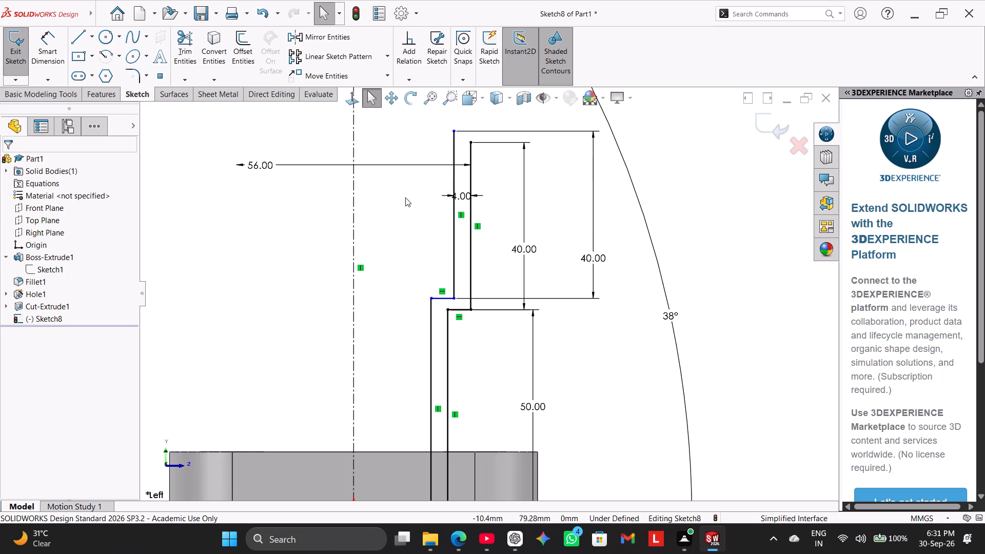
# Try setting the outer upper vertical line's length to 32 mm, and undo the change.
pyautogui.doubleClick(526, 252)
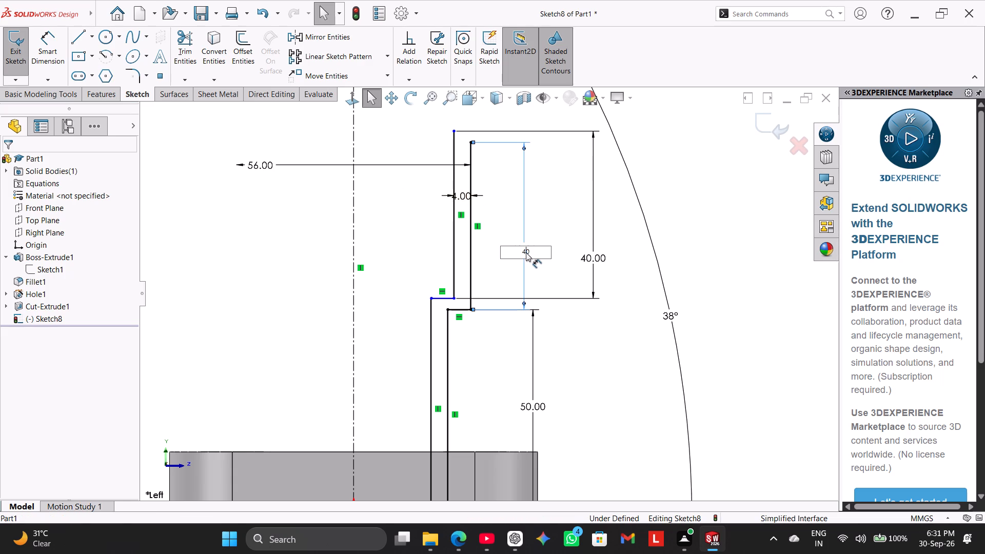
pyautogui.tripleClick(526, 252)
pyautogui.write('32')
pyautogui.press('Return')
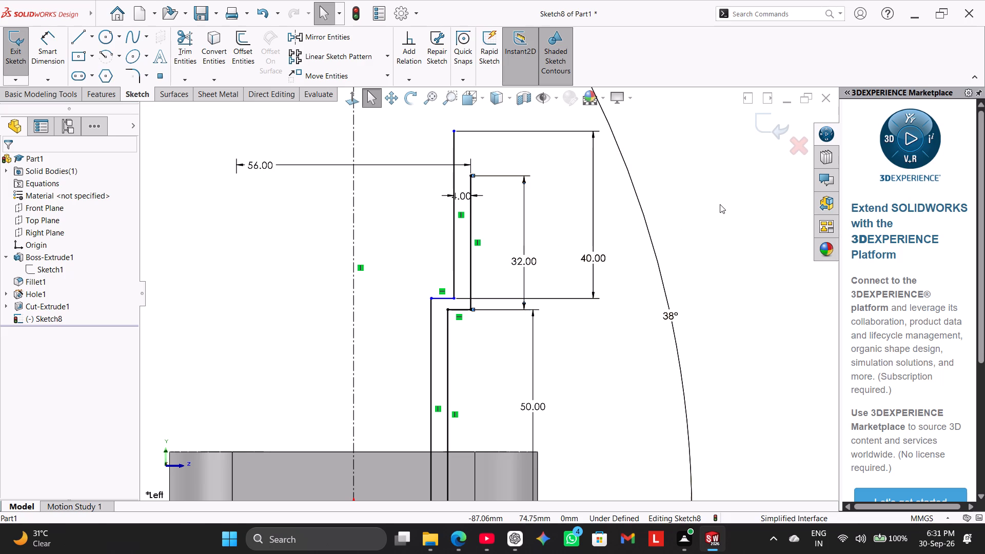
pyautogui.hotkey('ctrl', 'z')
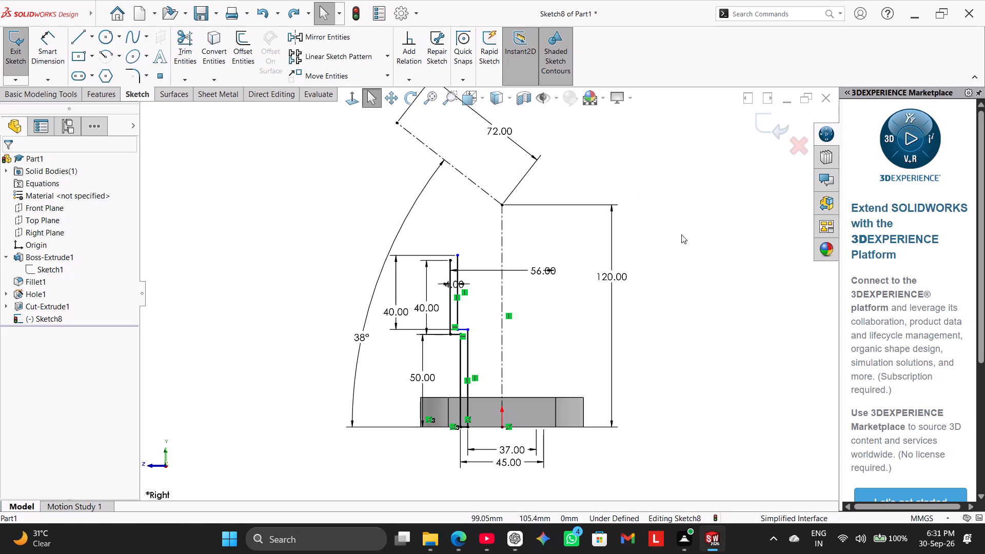
# Swap the two upper length dimensions, placing the outer line's farther from the profile and the inner line's closer to it.
pyautogui.click(348, 95)
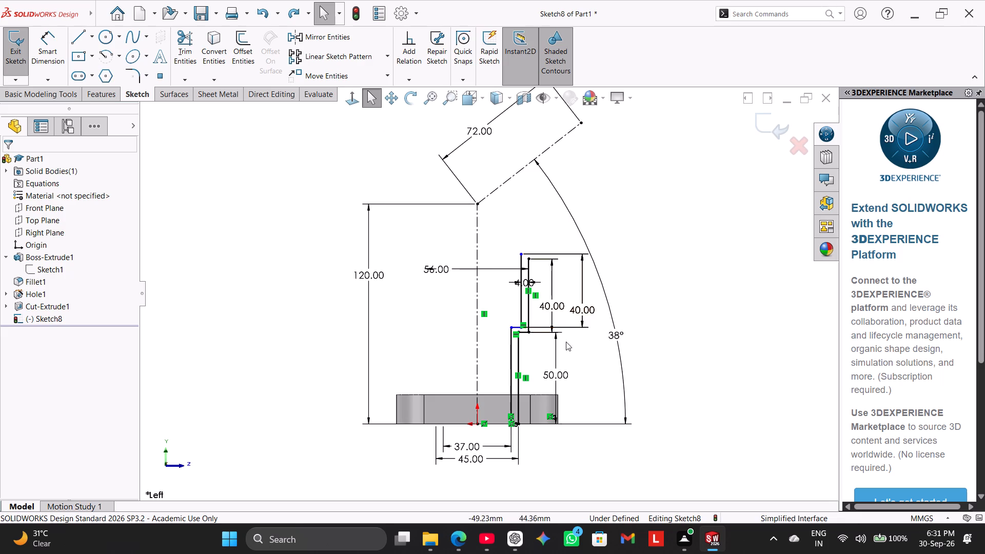
pyautogui.scroll(-4, 564, 340)
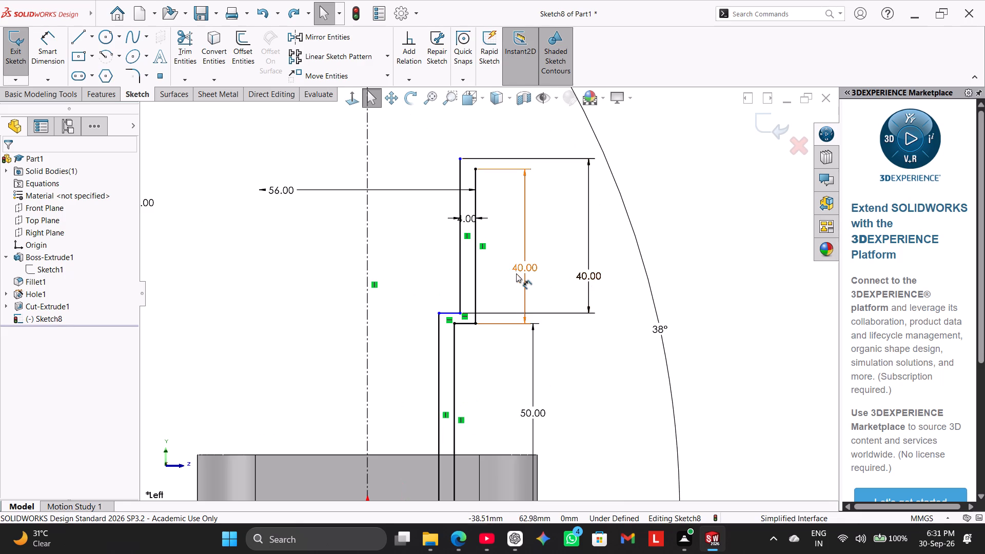
pyautogui.moveTo(517, 271); pyautogui.dragTo(602, 282)
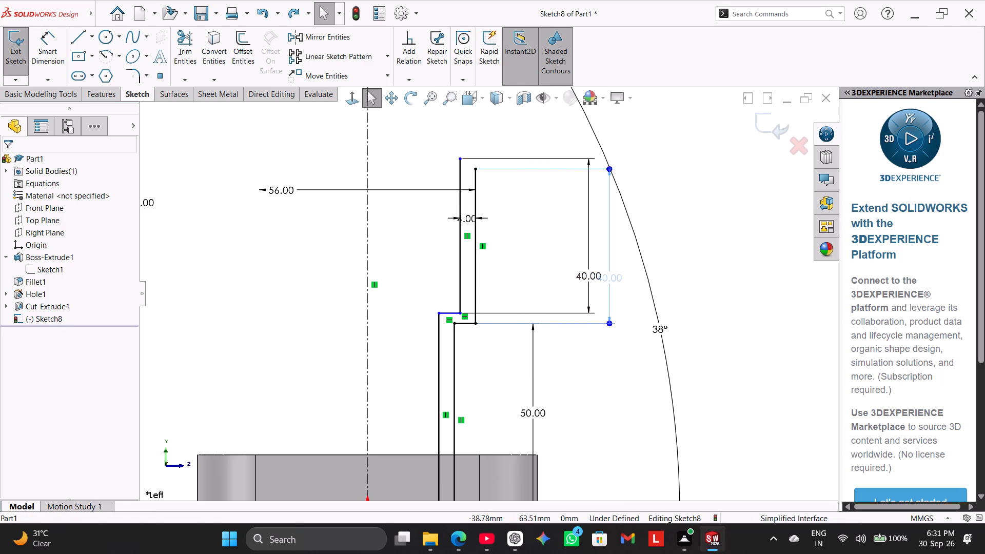
pyautogui.moveTo(581, 274); pyautogui.dragTo(511, 272)
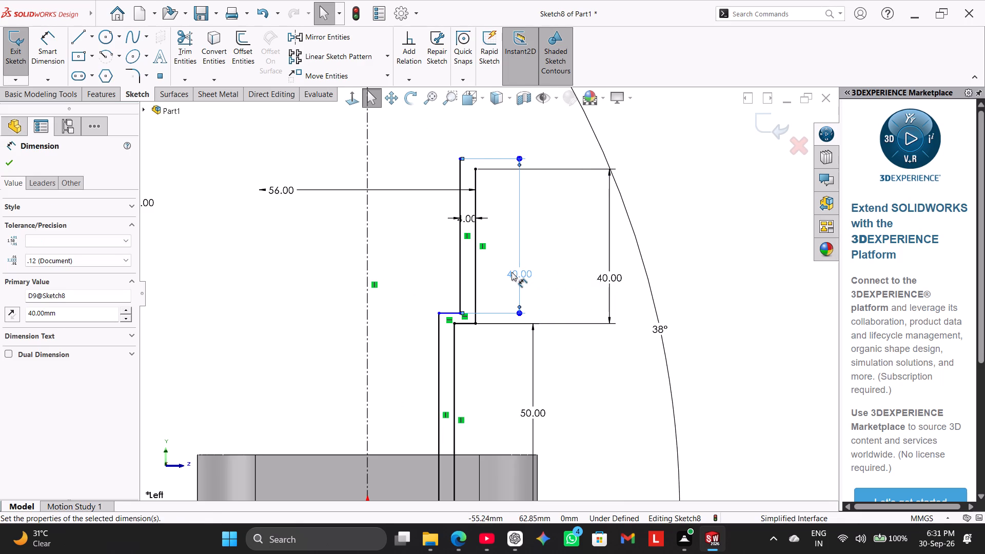
# Set the inner upper vertical line's length to 32 mm.
pyautogui.doubleClick(511, 272)
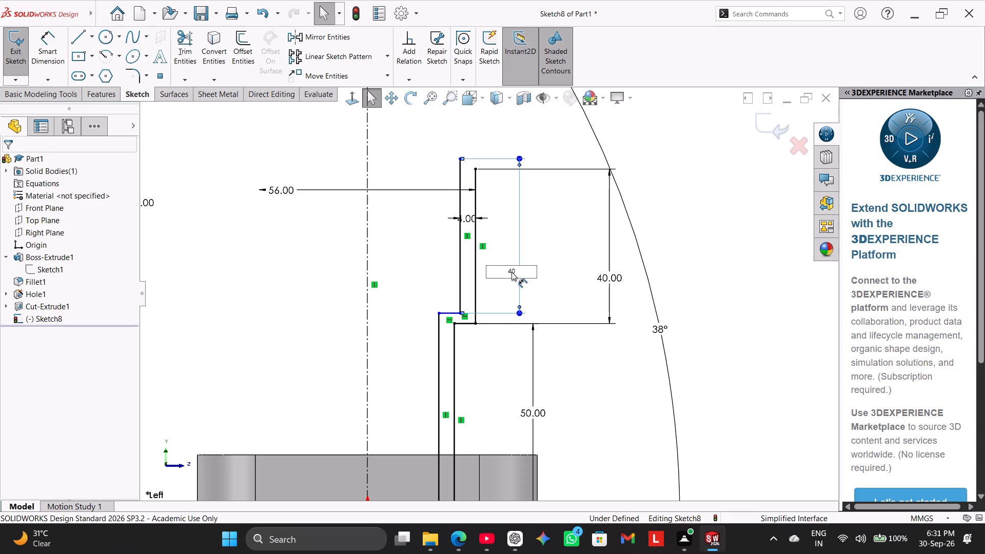
pyautogui.press('BackSpace')
pyautogui.press('BackSpace')
pyautogui.press('Right')
pyautogui.press('BackSpace')
pyautogui.write('32')
pyautogui.press('Return')
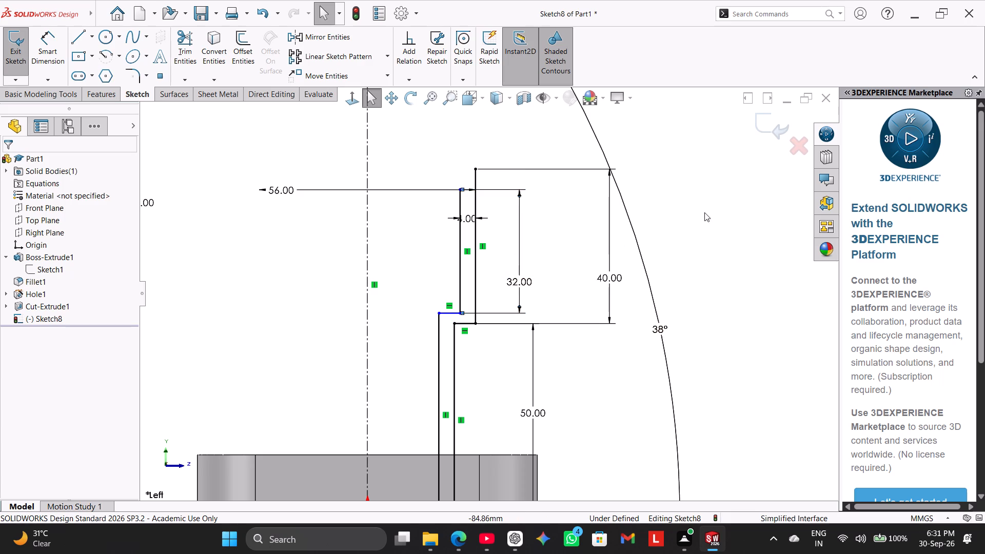
pyautogui.rightClick(713, 195)
pyautogui.click(692, 171)
# Dimension the vertical distance between the two short horizontal step lines as 4 mm.
pyautogui.scroll(-2, 463, 177)
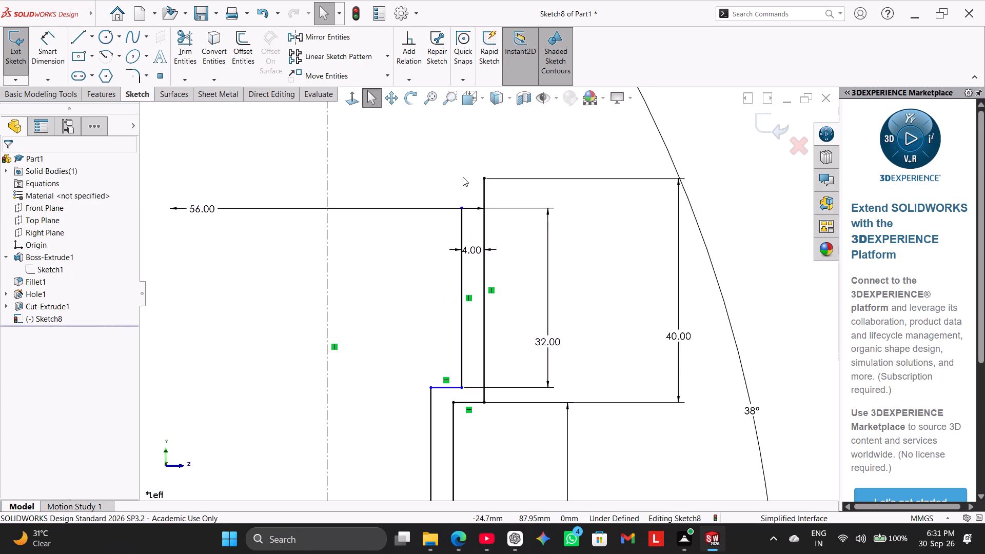
pyautogui.click(635, 284)
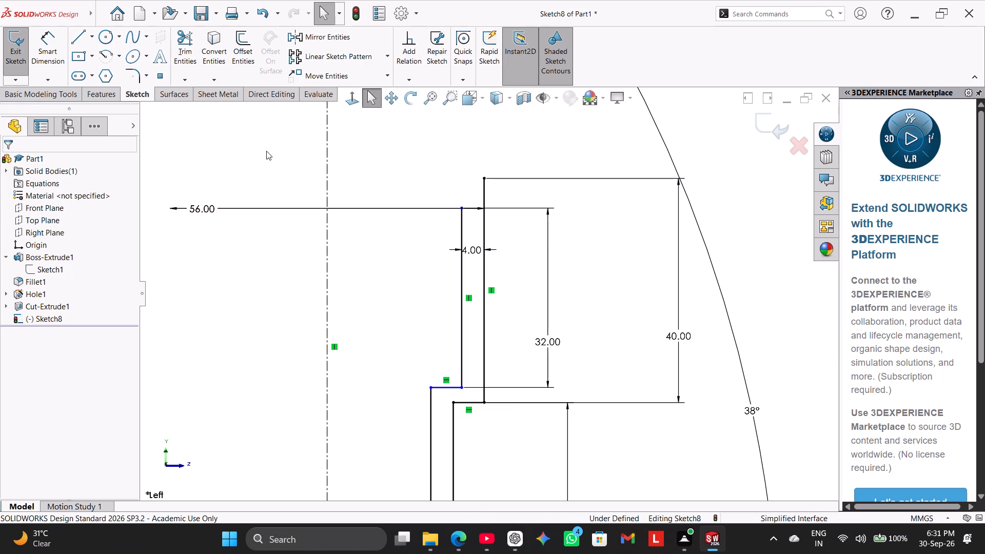
pyautogui.click(44, 41)
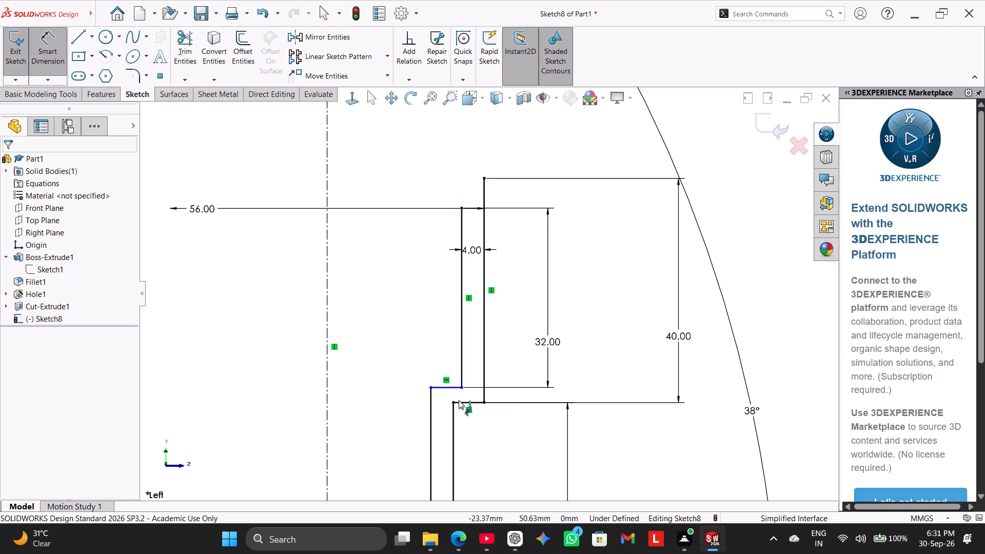
pyautogui.click(459, 400)
pyautogui.click(452, 387)
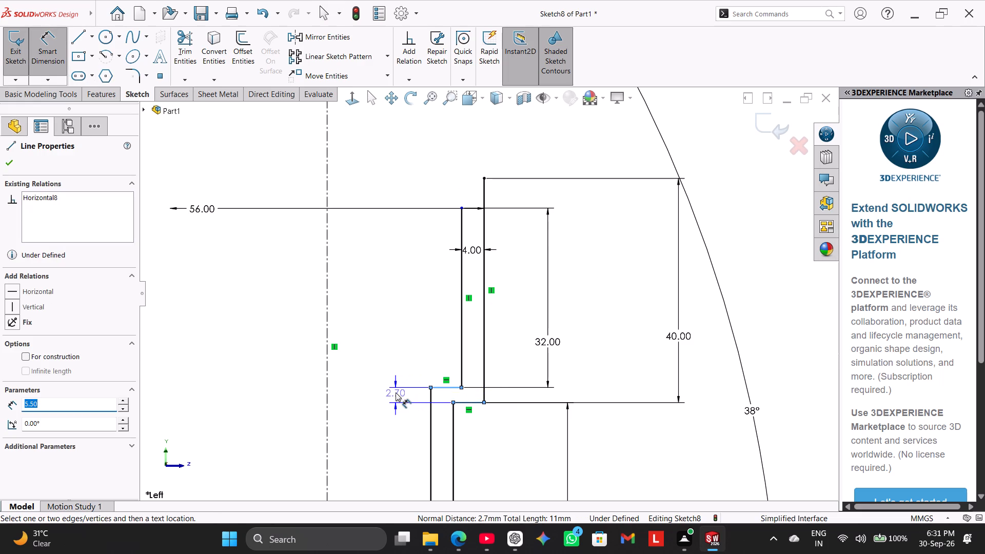
pyautogui.click(396, 392)
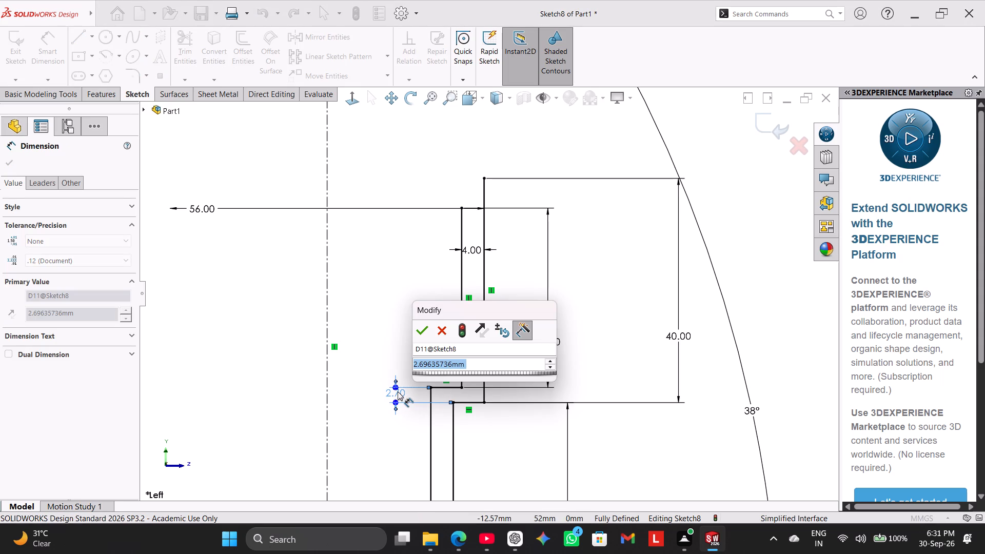
pyautogui.press('4')
pyautogui.press('Return')
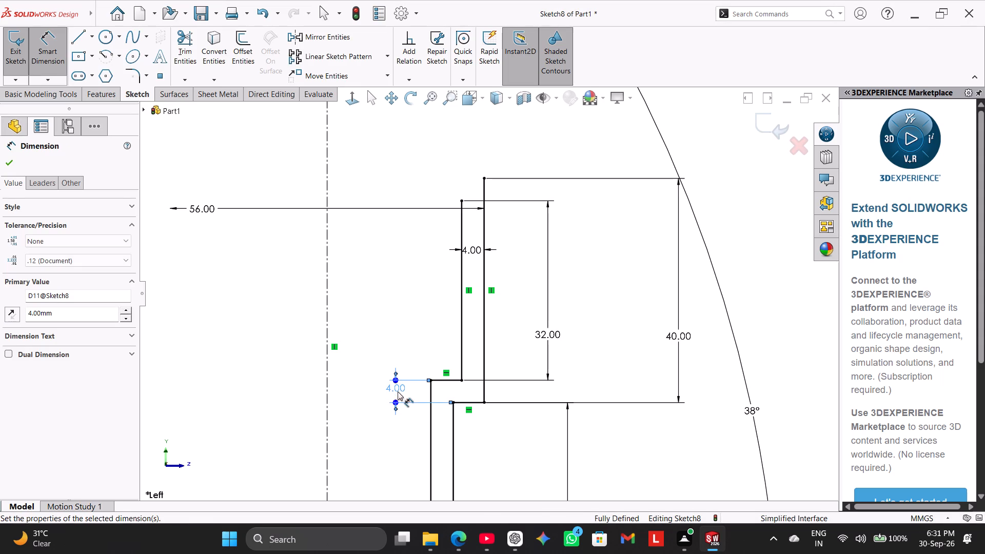
pyautogui.rightClick(220, 357)
pyautogui.click(253, 385)
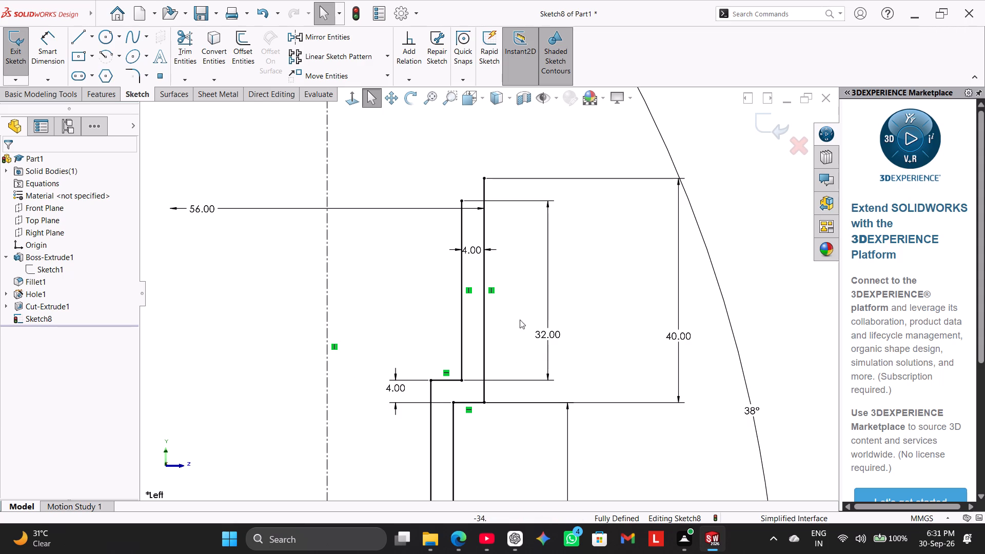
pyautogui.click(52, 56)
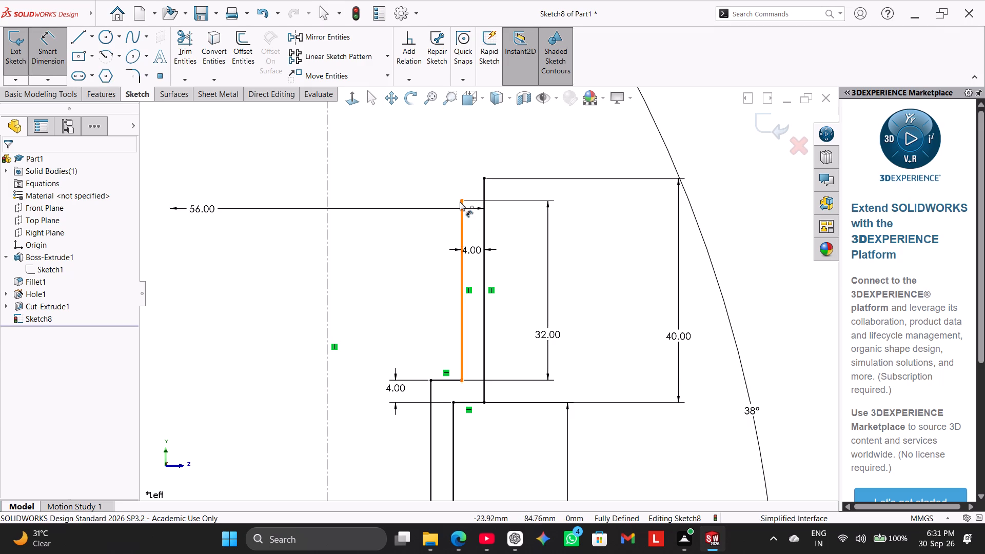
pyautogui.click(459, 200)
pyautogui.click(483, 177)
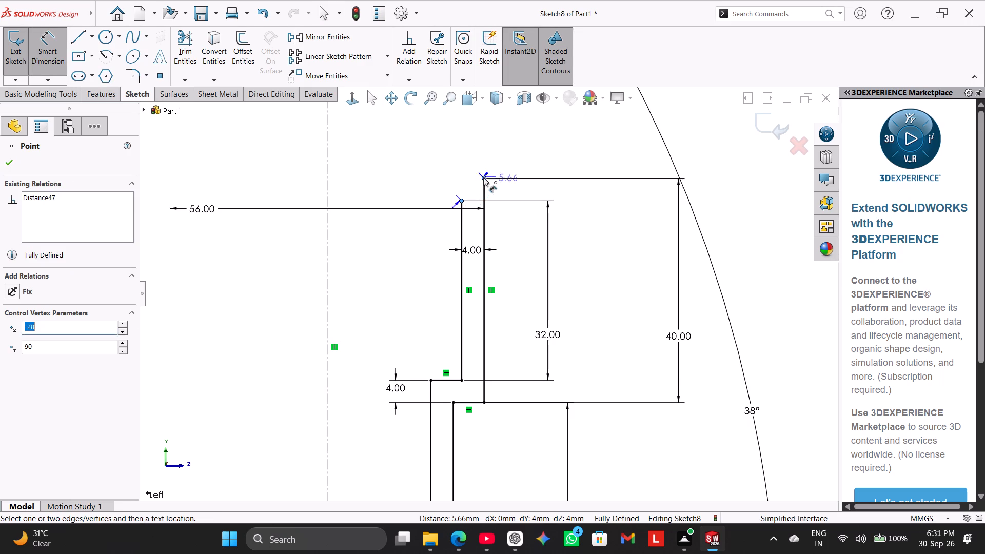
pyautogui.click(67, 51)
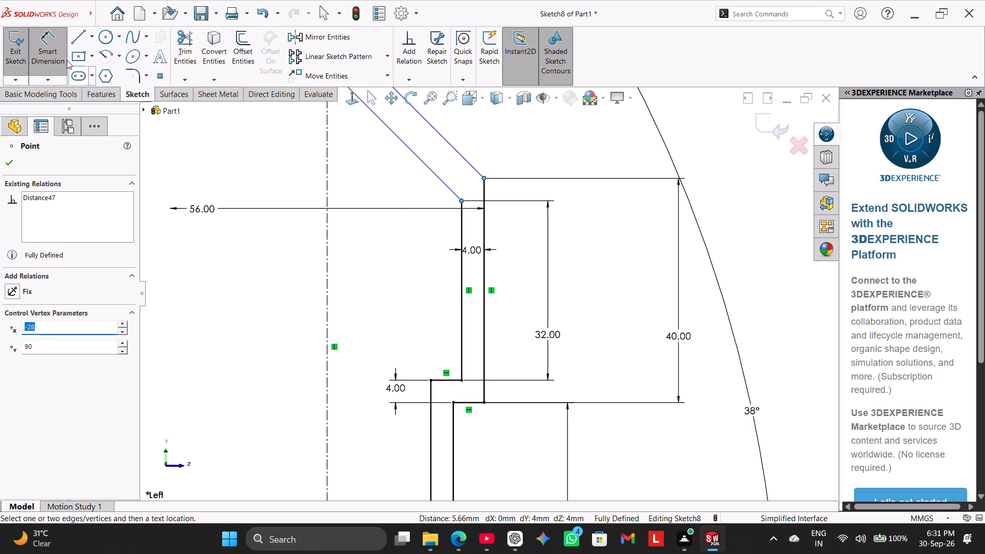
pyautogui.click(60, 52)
# Delete the 32 mm length dimension of the inner upper vertical line.
pyautogui.rightClick(549, 277)
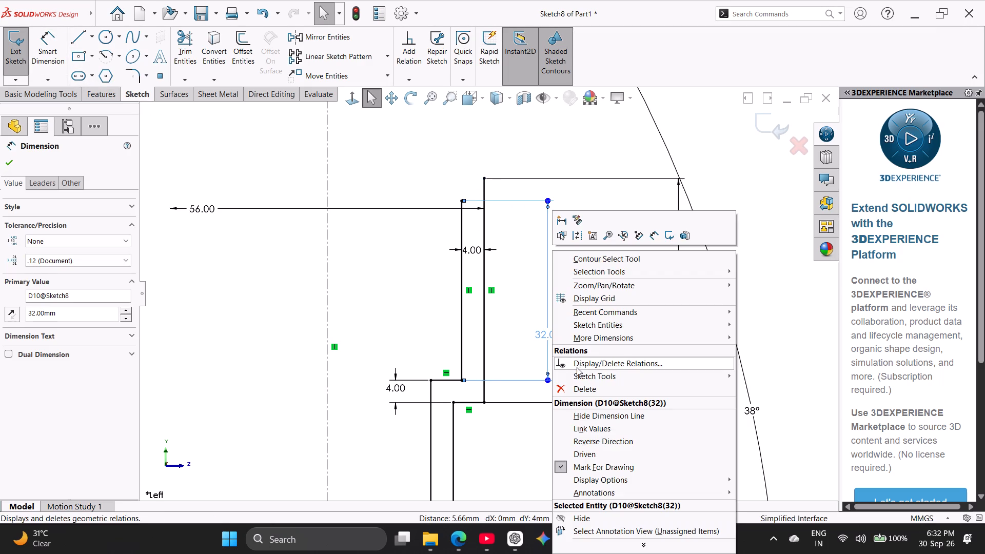
pyautogui.click(586, 388)
pyautogui.click(553, 293)
# Draw a short horizontal line inward from the outer upper vertical line's top, then a vertical line up to the 120 mm level.
pyautogui.scroll(2, 550, 284)
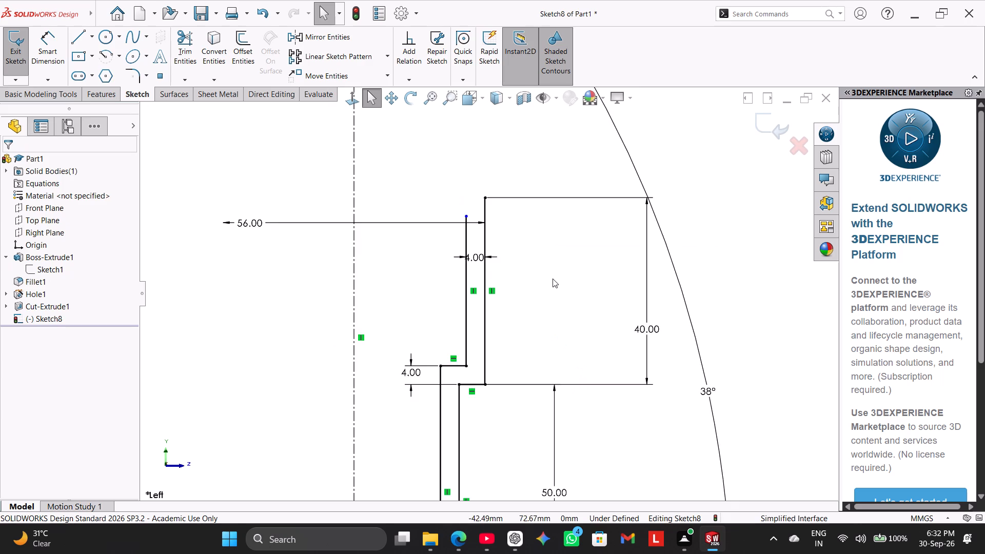
pyautogui.scroll(4, 553, 279)
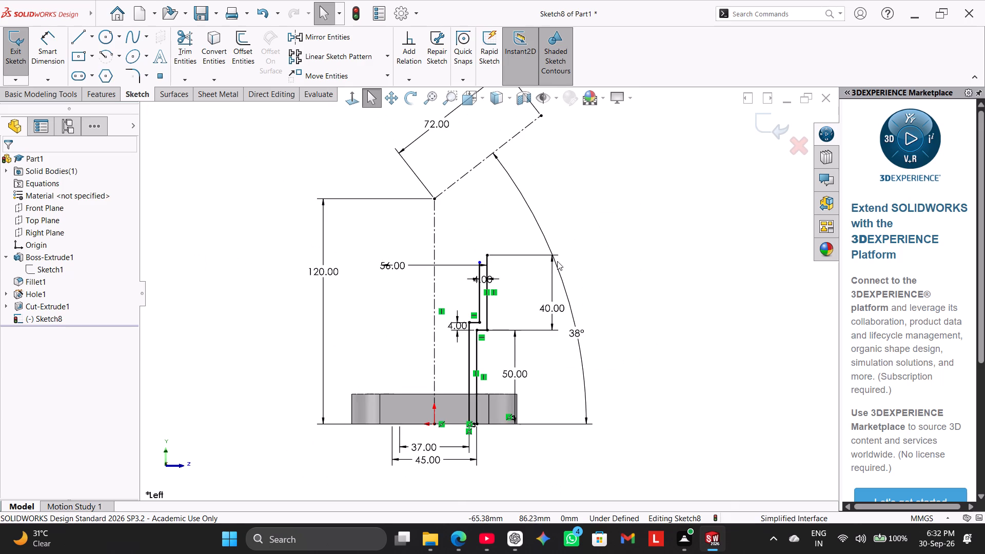
pyautogui.click(86, 36)
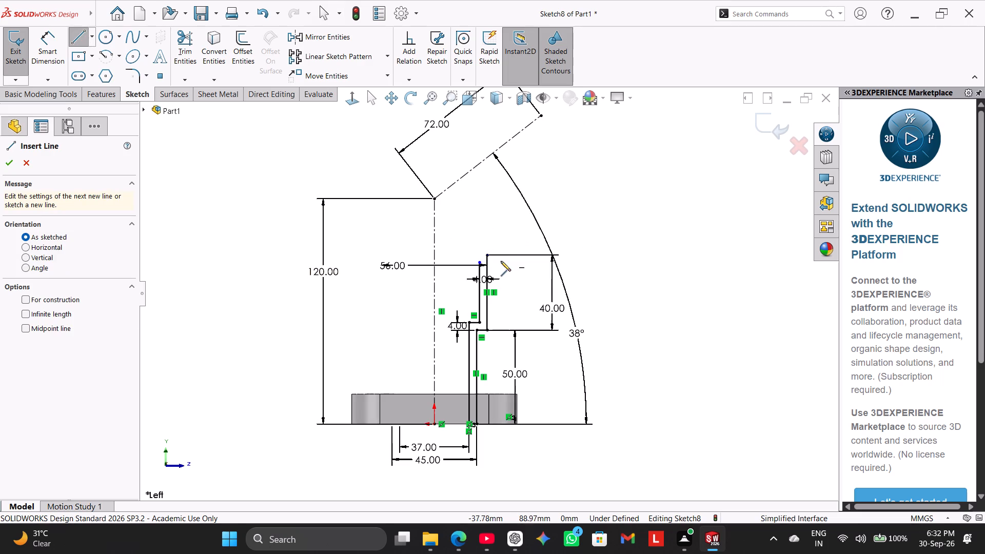
pyautogui.scroll(-2, 504, 303)
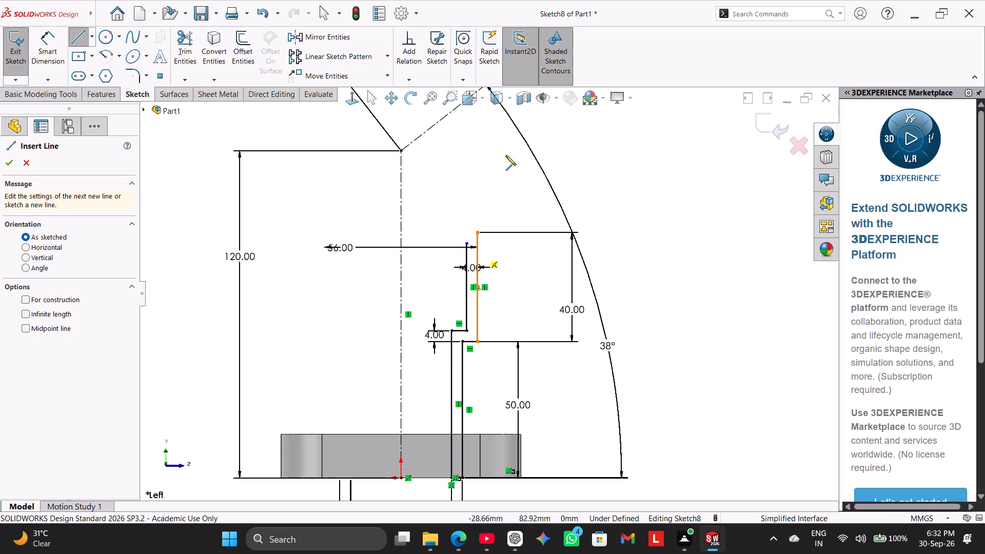
pyautogui.click(477, 233)
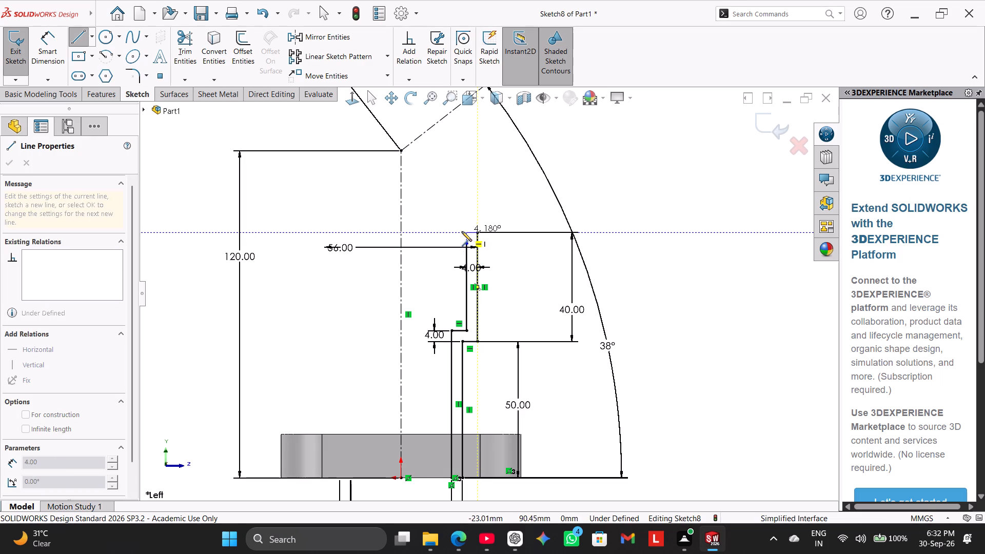
pyautogui.click(460, 231)
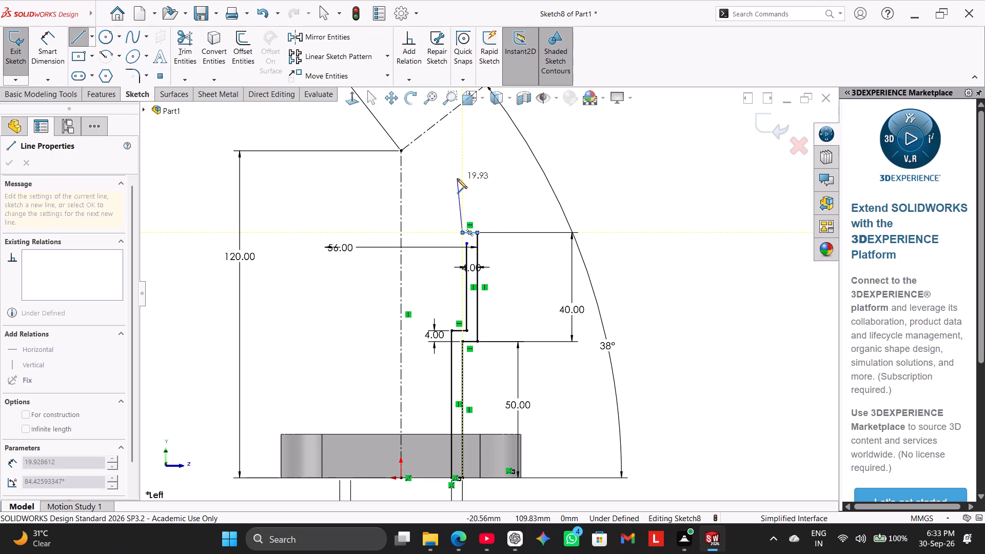
pyautogui.click(465, 149)
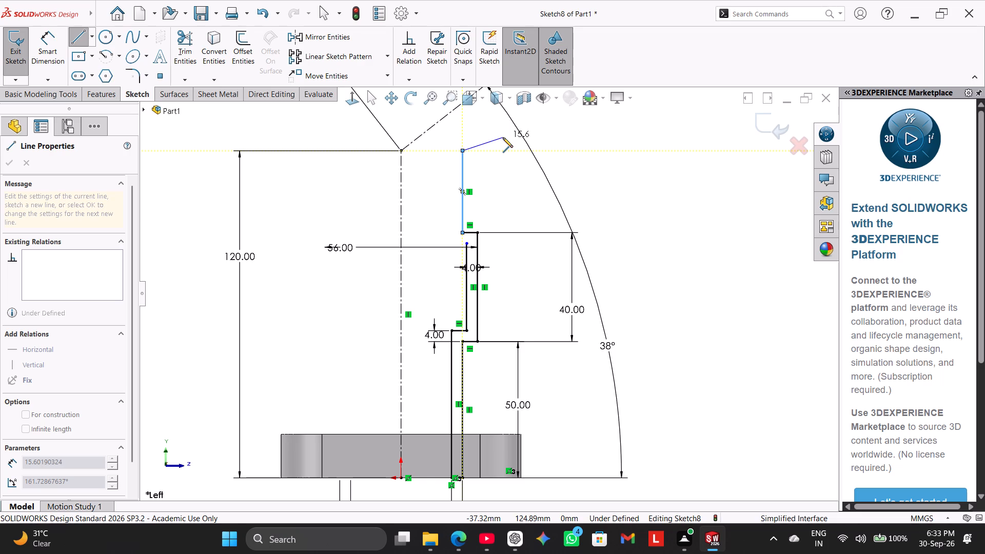
pyautogui.scroll(3, 539, 124)
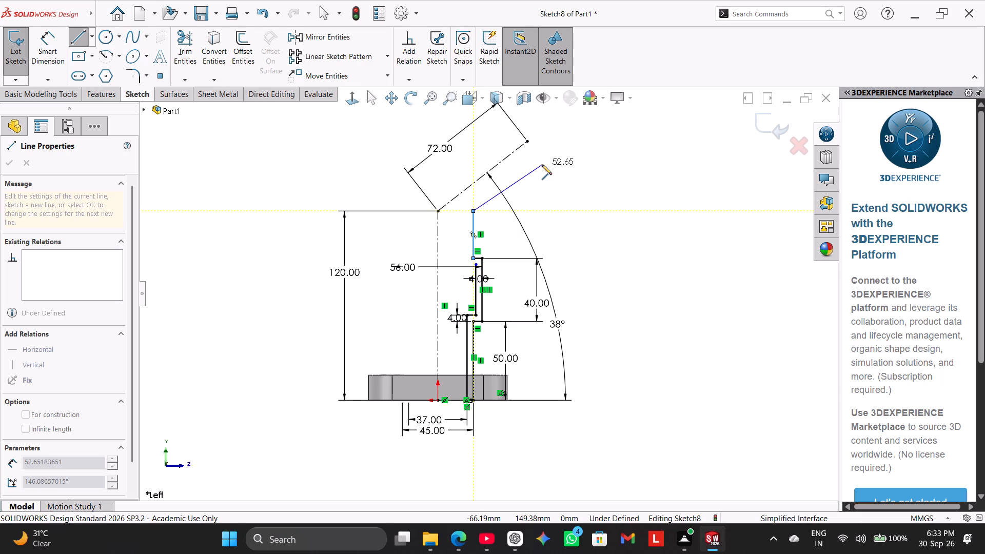
pyautogui.rightClick(542, 163)
pyautogui.click(564, 171)
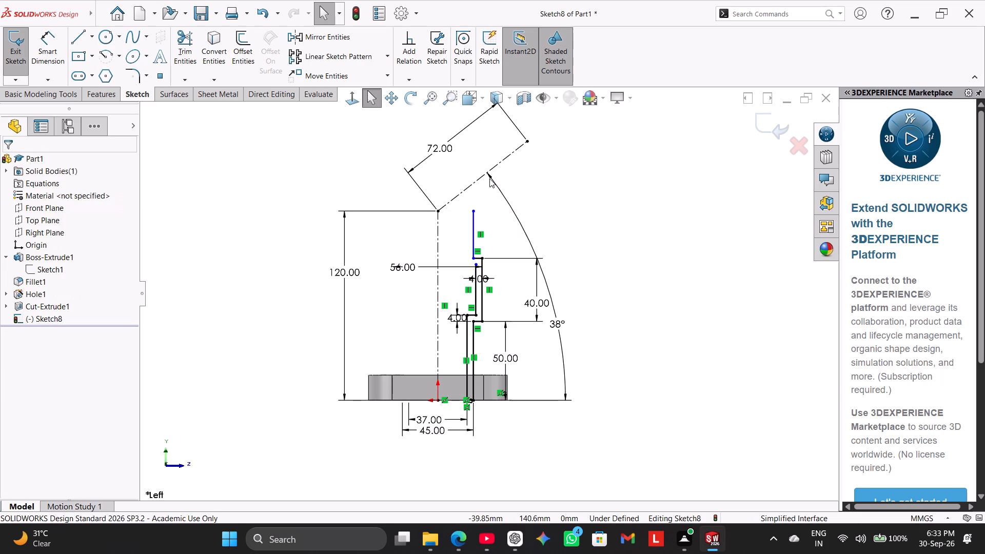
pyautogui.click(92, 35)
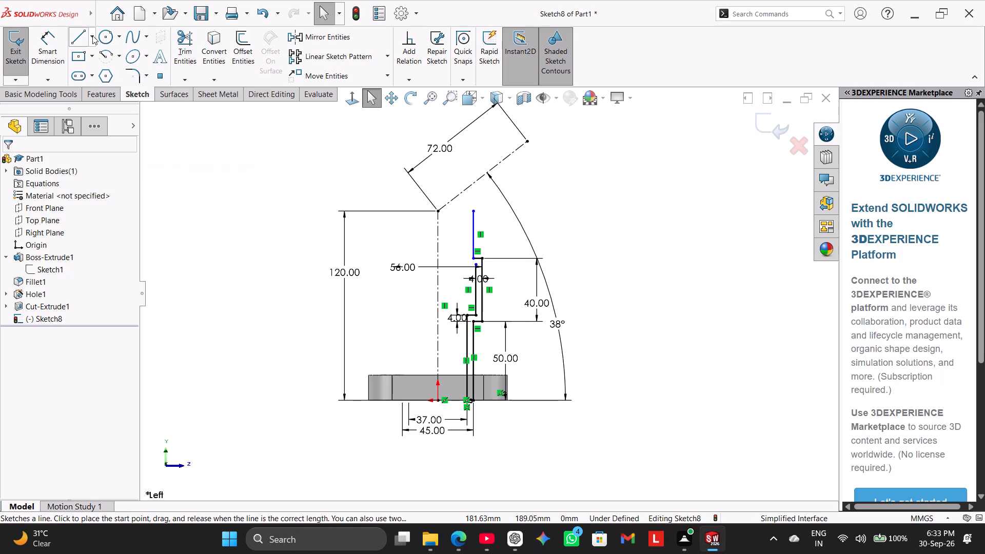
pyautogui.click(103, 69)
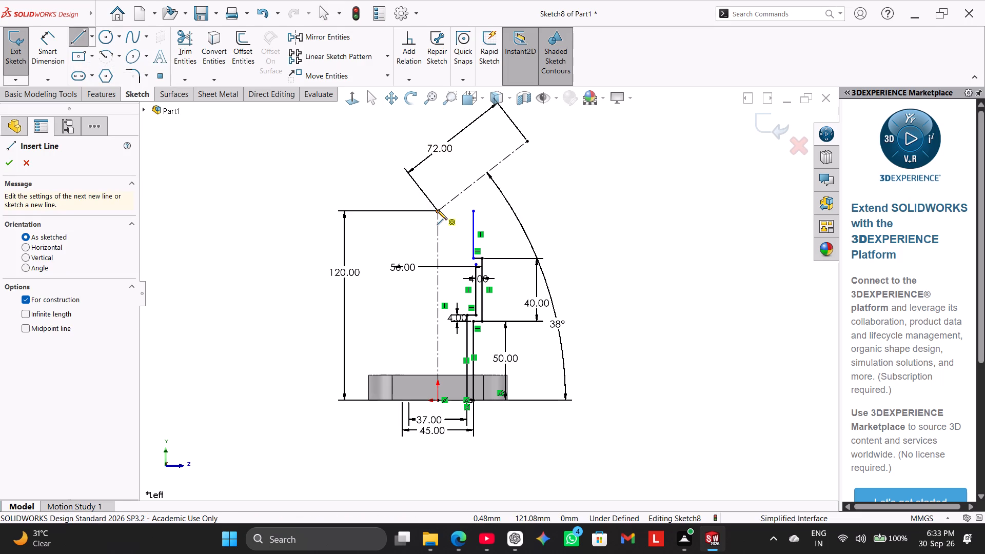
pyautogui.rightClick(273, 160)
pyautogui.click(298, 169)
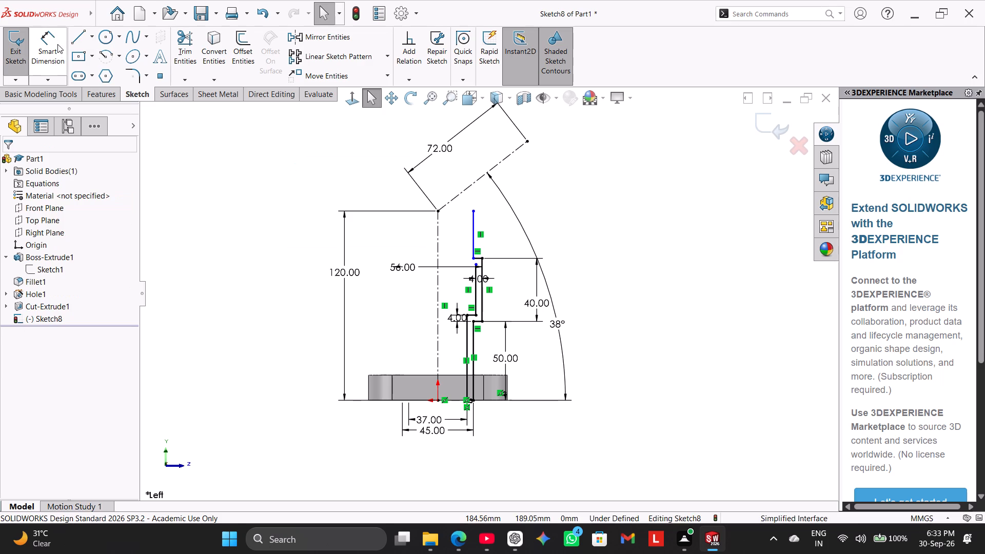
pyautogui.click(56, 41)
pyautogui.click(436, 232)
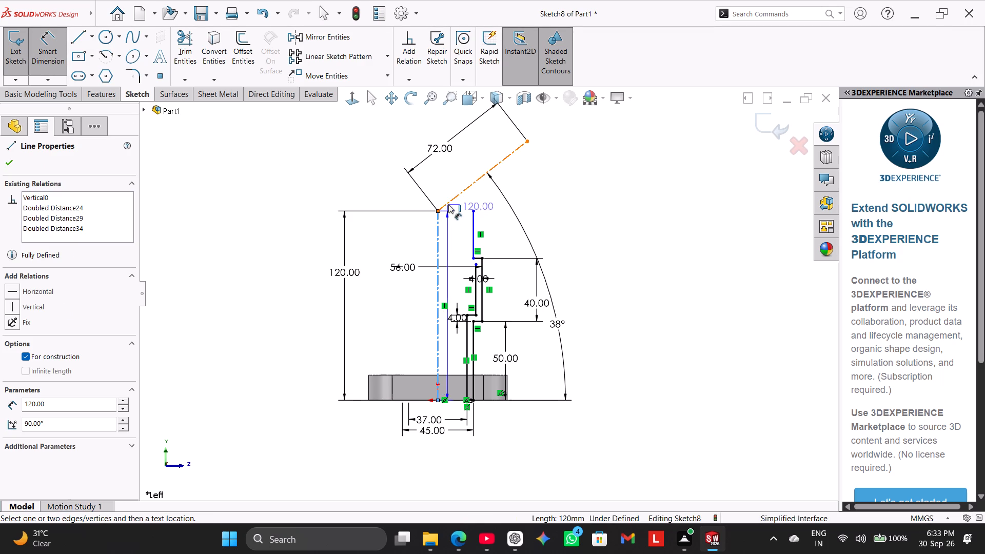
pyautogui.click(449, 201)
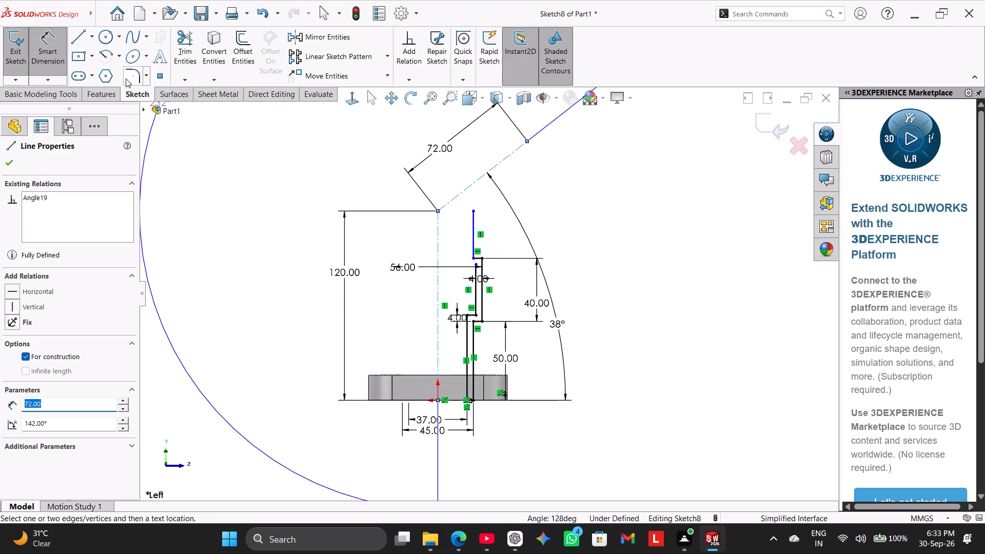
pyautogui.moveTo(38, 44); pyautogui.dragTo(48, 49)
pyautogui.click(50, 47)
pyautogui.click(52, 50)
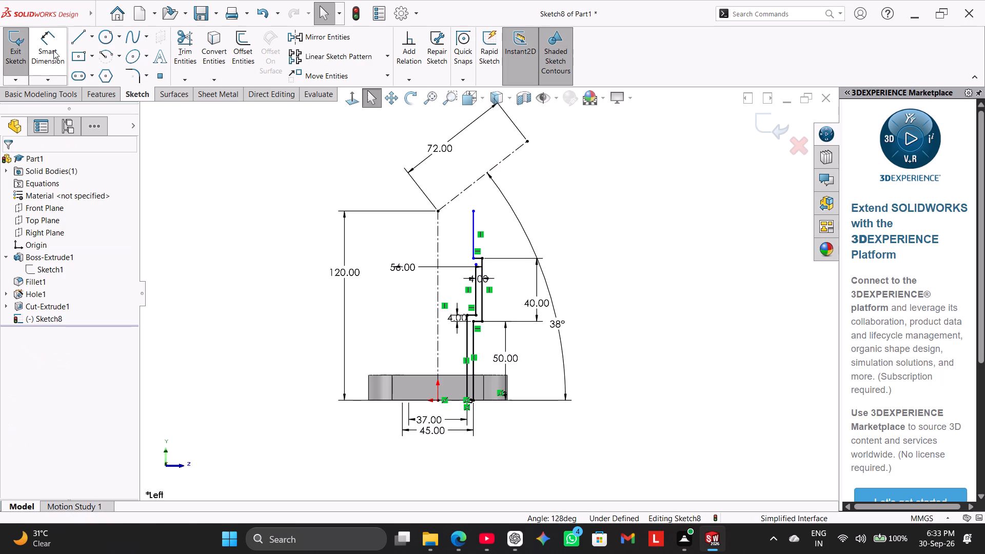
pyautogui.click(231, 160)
# Fillet the corner between the vertical and angled centerlines with a 32 mm radius.
pyautogui.click(131, 72)
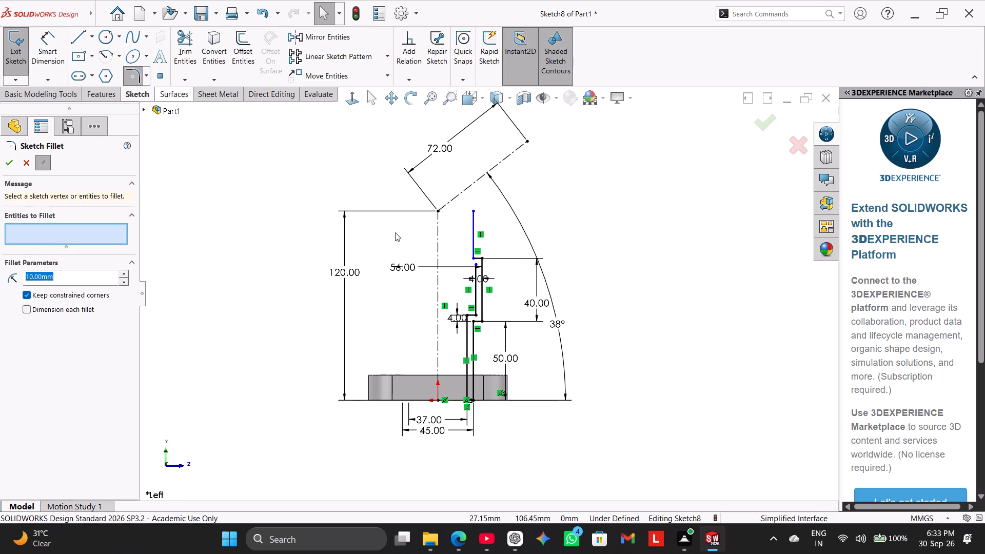
pyautogui.click(439, 243)
pyautogui.click(452, 202)
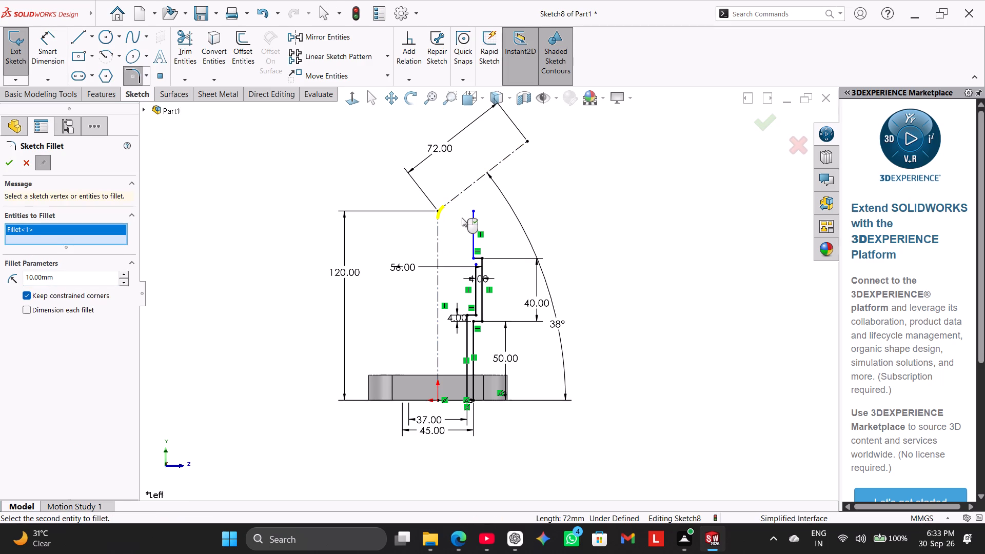
pyautogui.doubleClick(87, 274)
pyautogui.write('32')
pyautogui.press('Return')
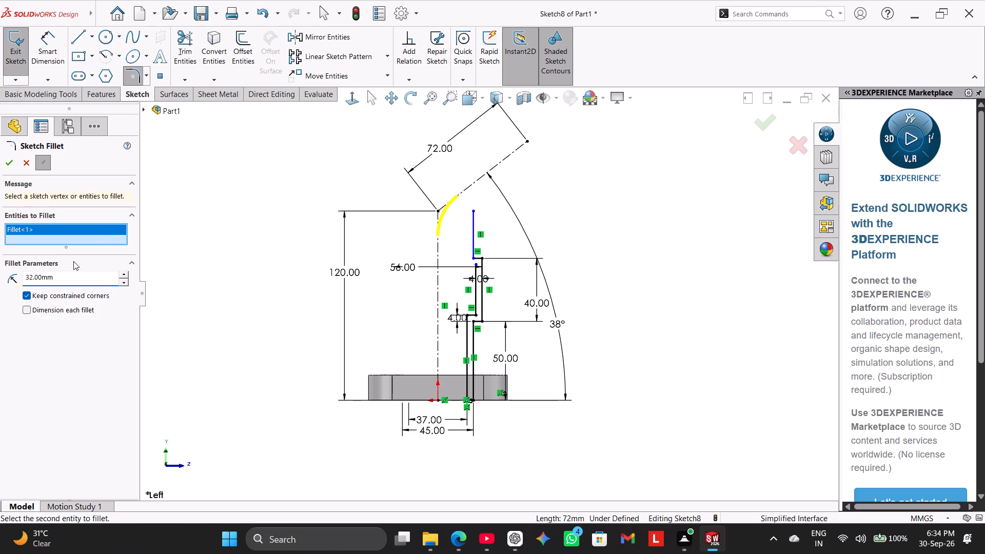
pyautogui.click(11, 159)
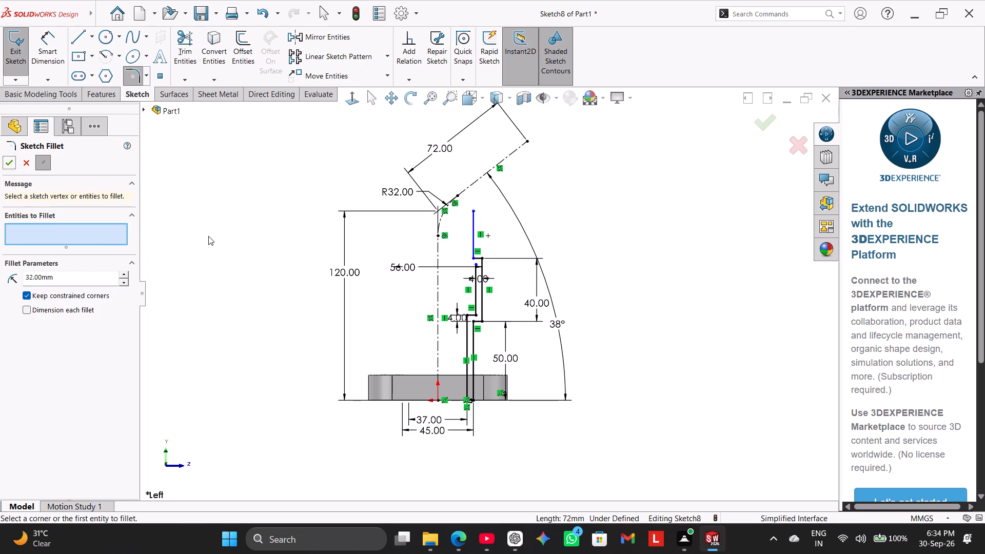
pyautogui.click(214, 236)
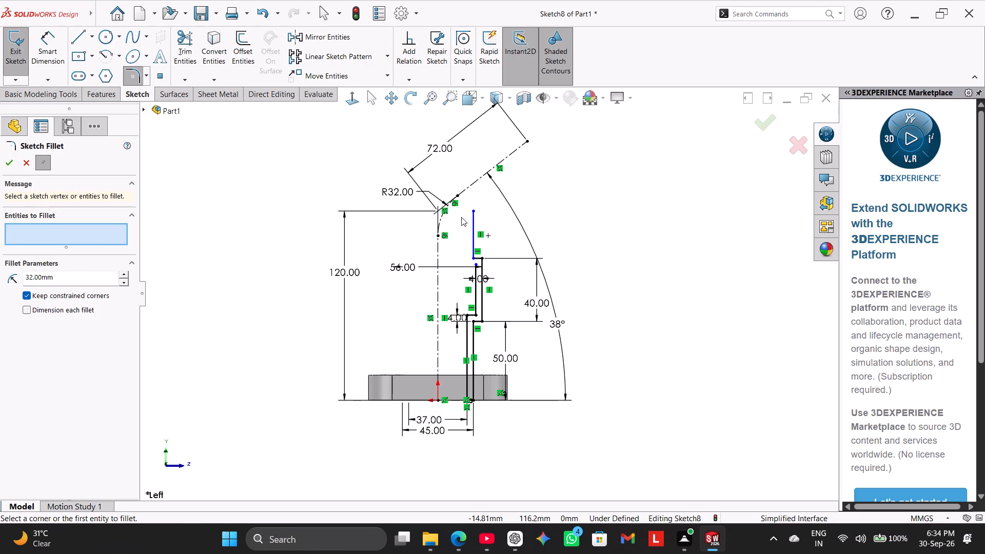
# Draw a centerline from the 32 mm fillet arc to the arc's centre point.
pyautogui.scroll(-5, 461, 217)
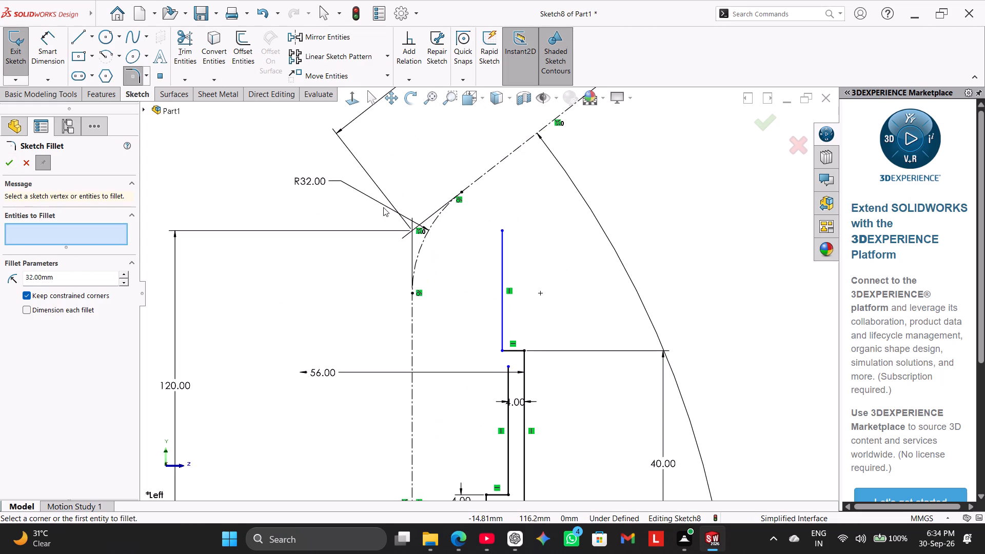
pyautogui.click(90, 35)
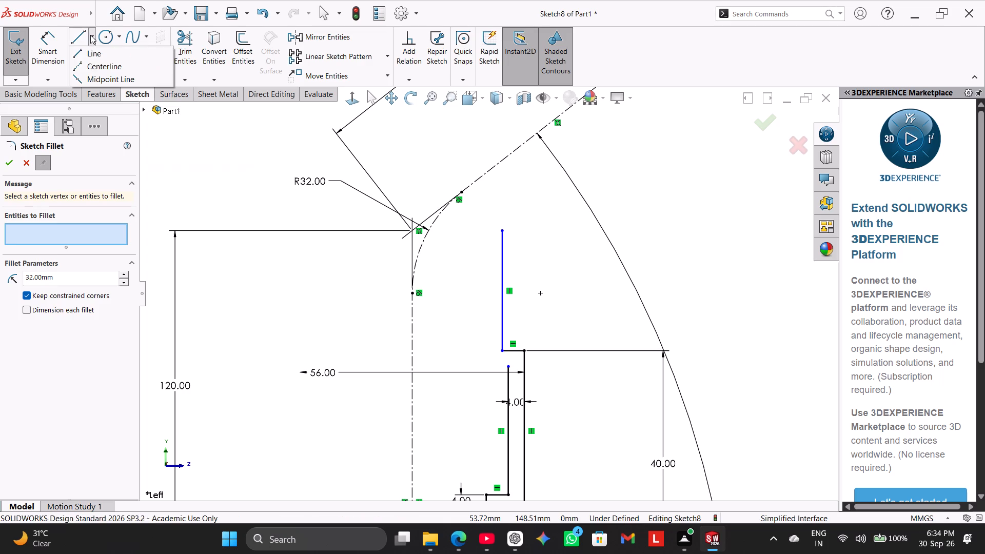
pyautogui.click(93, 67)
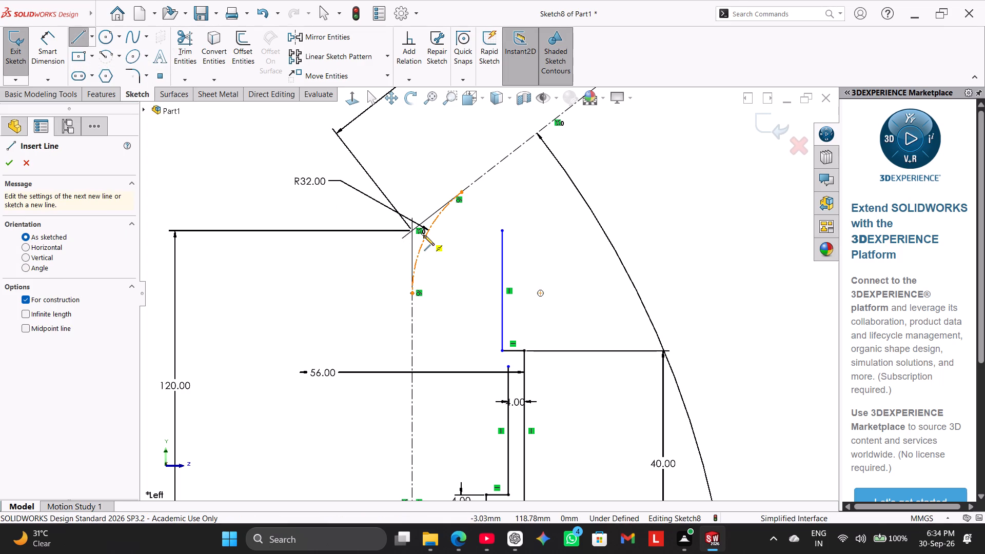
pyautogui.click(424, 235)
pyautogui.click(538, 296)
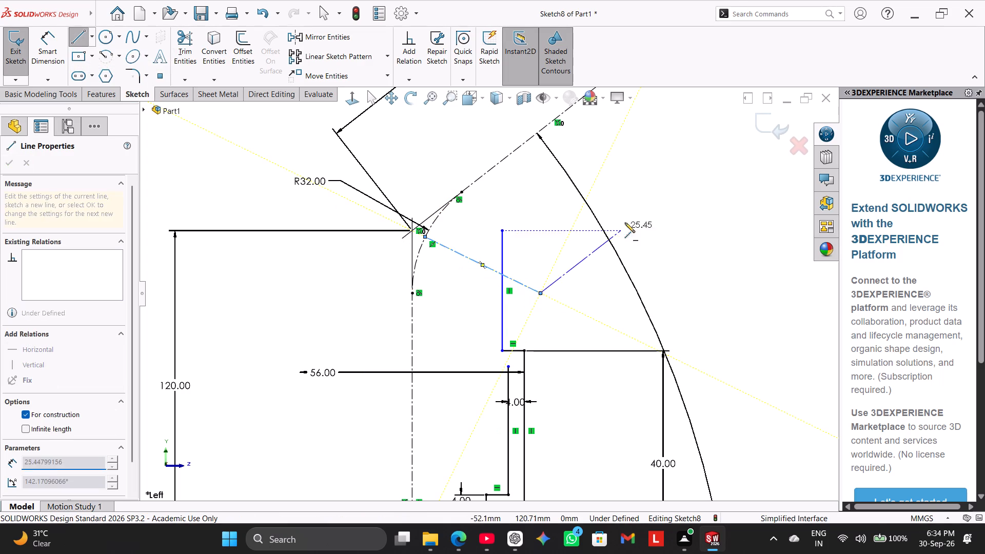
pyautogui.rightClick(633, 216)
pyautogui.click(662, 227)
# Move the upper endpoint of the new outer vertical line onto the centerline running to the arc's centre.
pyautogui.scroll(1, 648, 225)
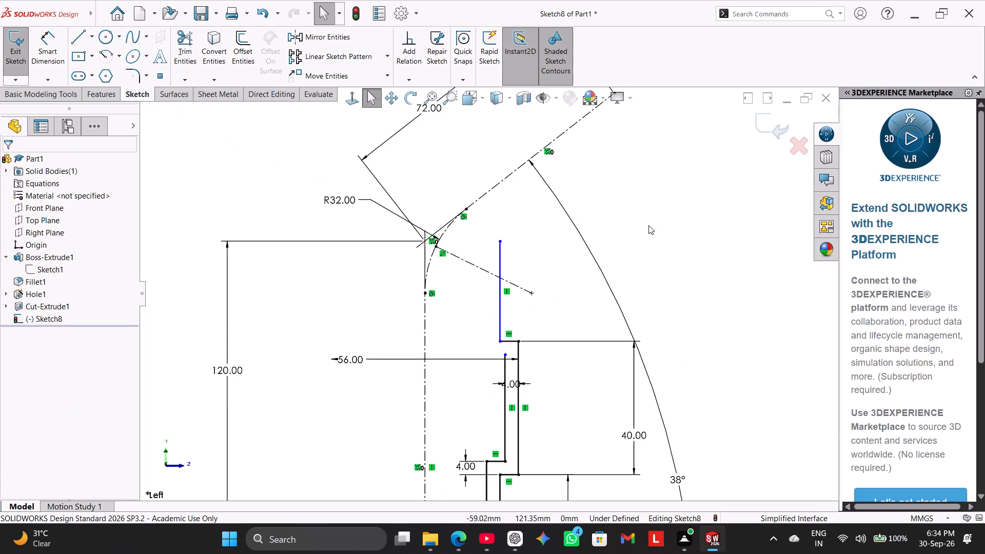
pyautogui.scroll(2, 648, 225)
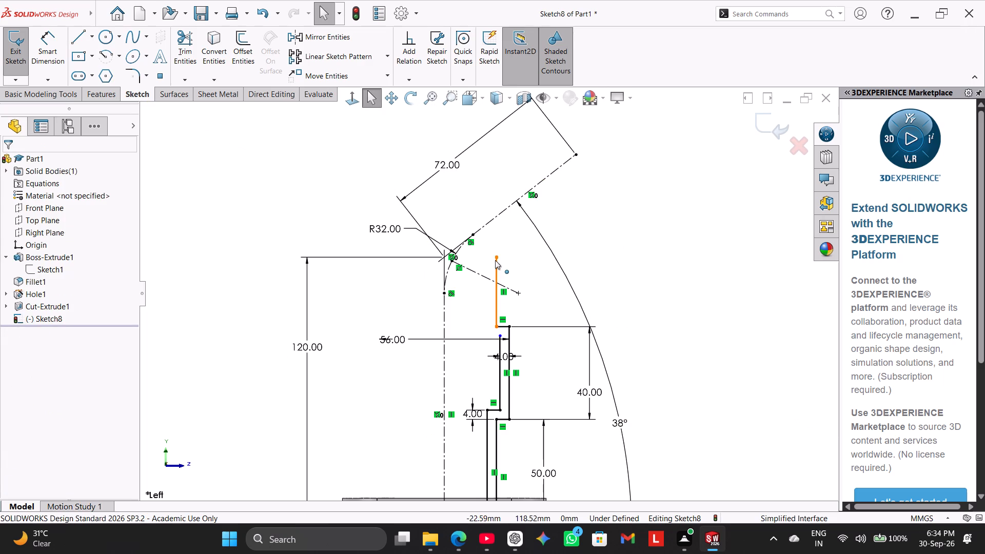
pyautogui.moveTo(496, 255); pyautogui.dragTo(497, 277)
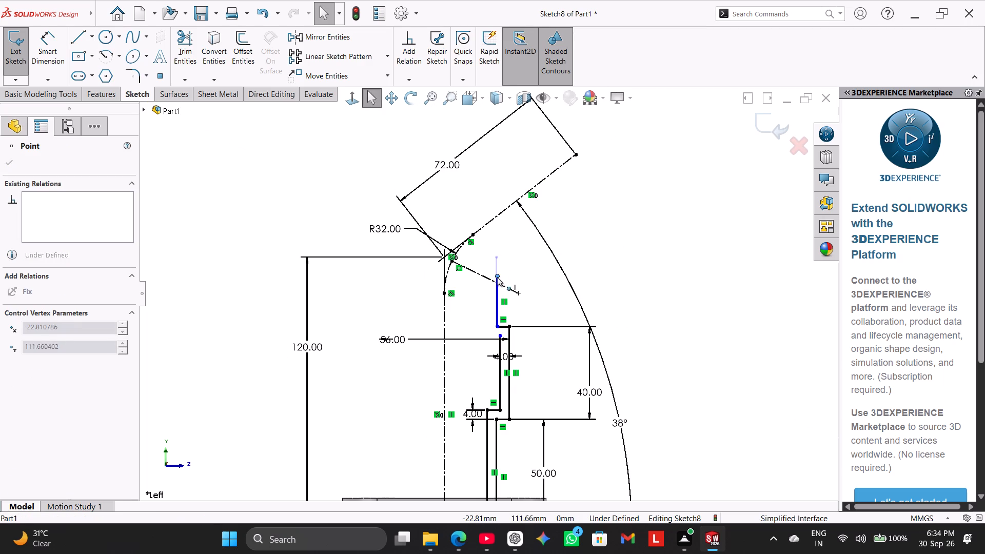
pyautogui.moveTo(497, 277); pyautogui.dragTo(497, 282)
pyautogui.click(624, 288)
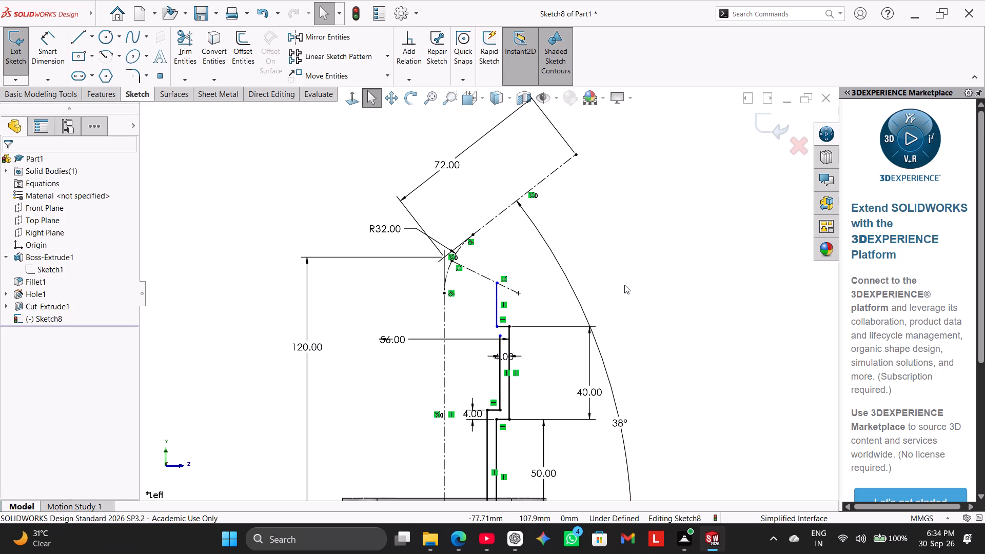
# Make the uppermost outer vertical line collinear with the lower outer vertical line.
pyautogui.keyDown('ctrl'); pyautogui.click(497, 300); pyautogui.keyUp('ctrl')
pyautogui.keyDown('ctrl'); pyautogui.click(498, 438); pyautogui.keyUp('ctrl')
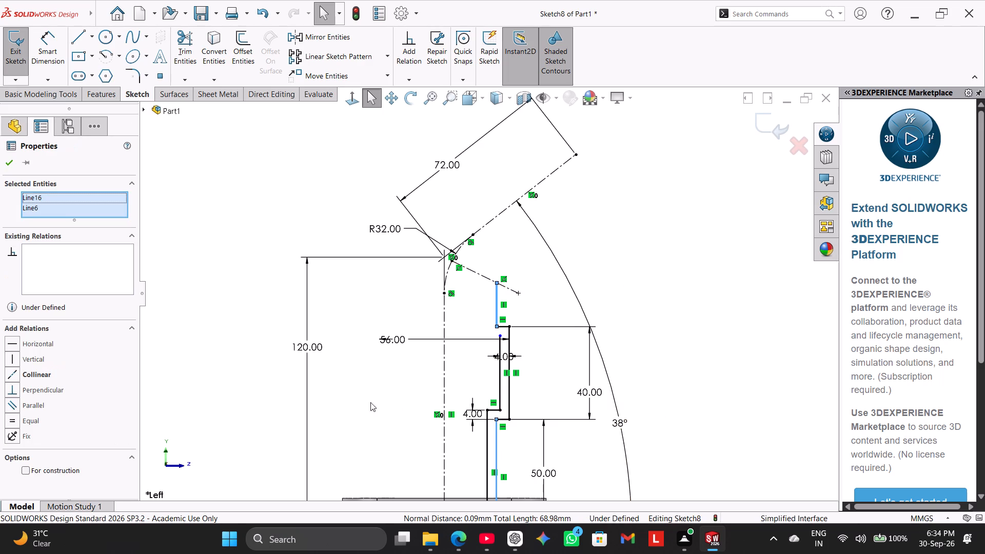
pyautogui.click(25, 374)
pyautogui.click(204, 327)
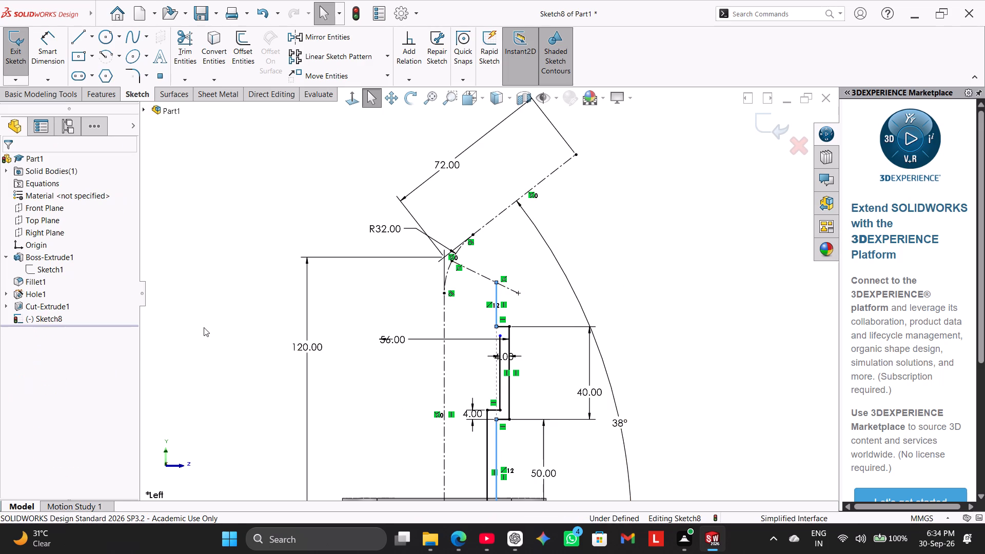
# Draw an angled line about 58 mm long from the uppermost vertical line's top end, roughly following the angled centerline.
pyautogui.click(77, 37)
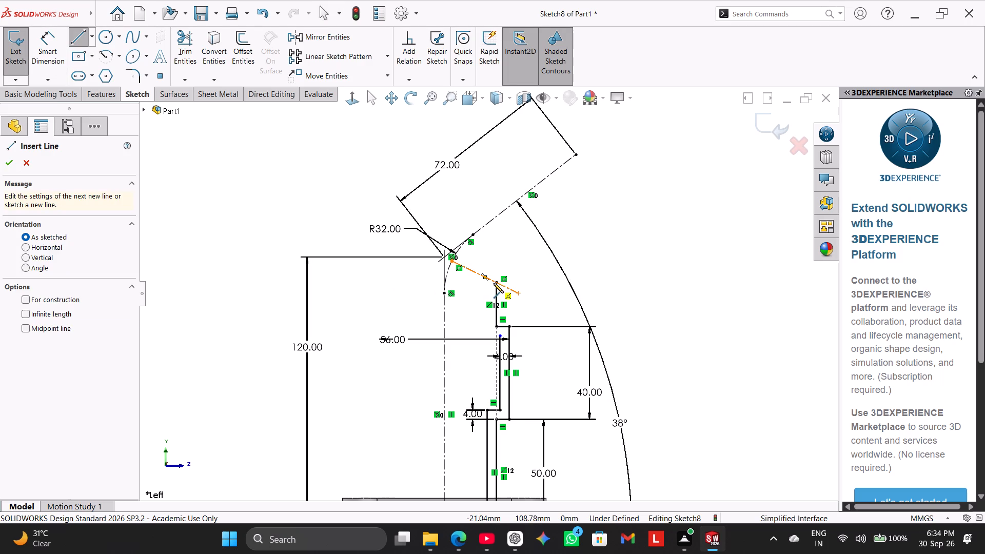
pyautogui.click(494, 283)
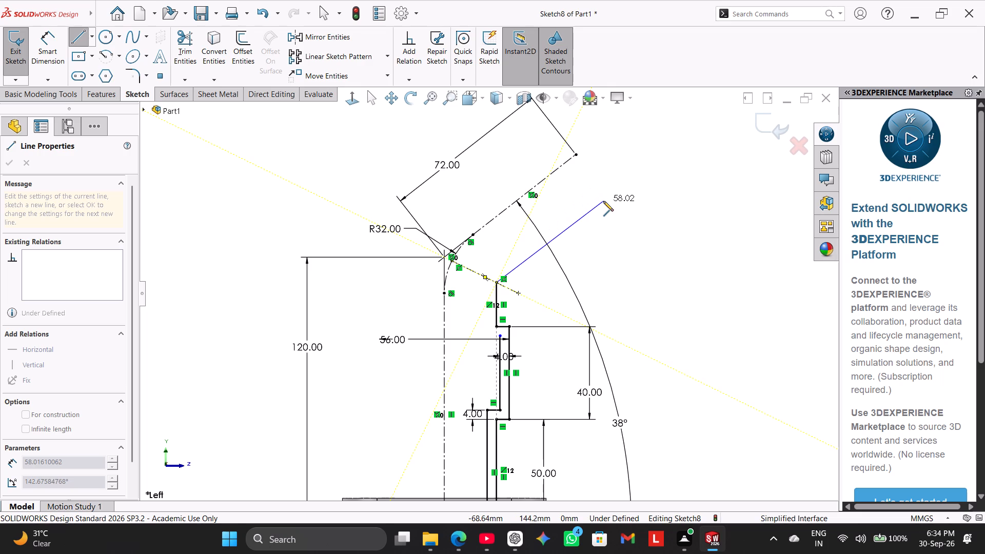
pyautogui.click(603, 201)
pyautogui.rightClick(645, 154)
pyautogui.click(661, 163)
pyautogui.scroll(1, 602, 175)
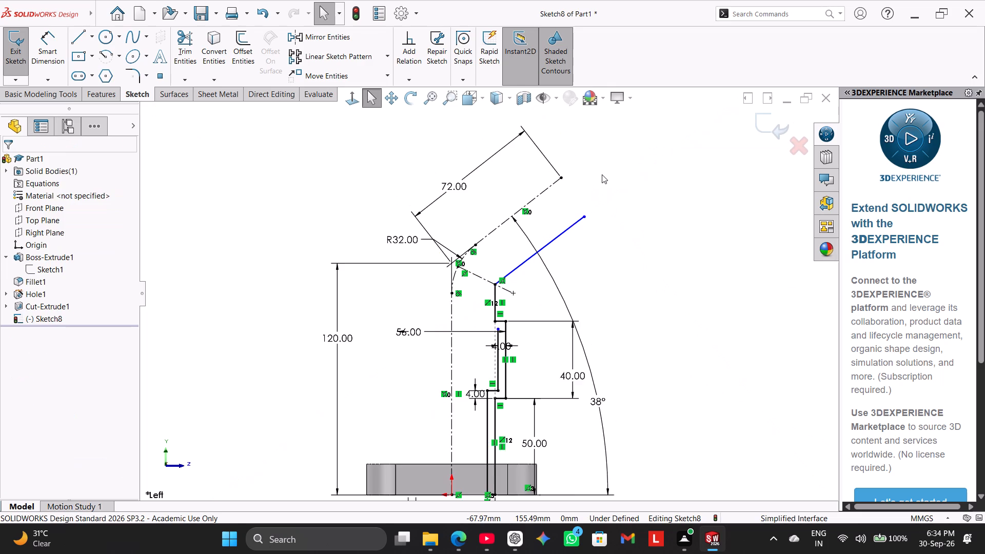
pyautogui.scroll(1, 602, 174)
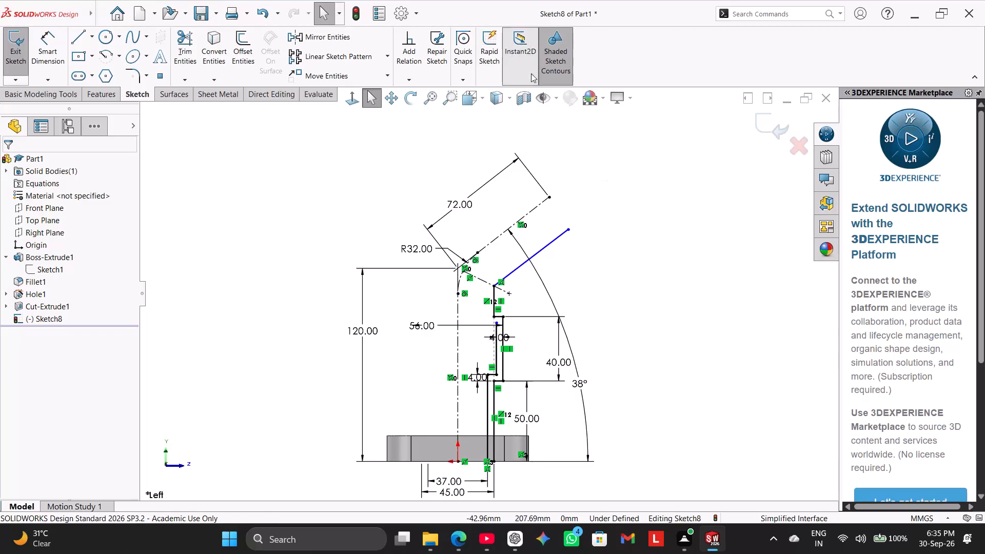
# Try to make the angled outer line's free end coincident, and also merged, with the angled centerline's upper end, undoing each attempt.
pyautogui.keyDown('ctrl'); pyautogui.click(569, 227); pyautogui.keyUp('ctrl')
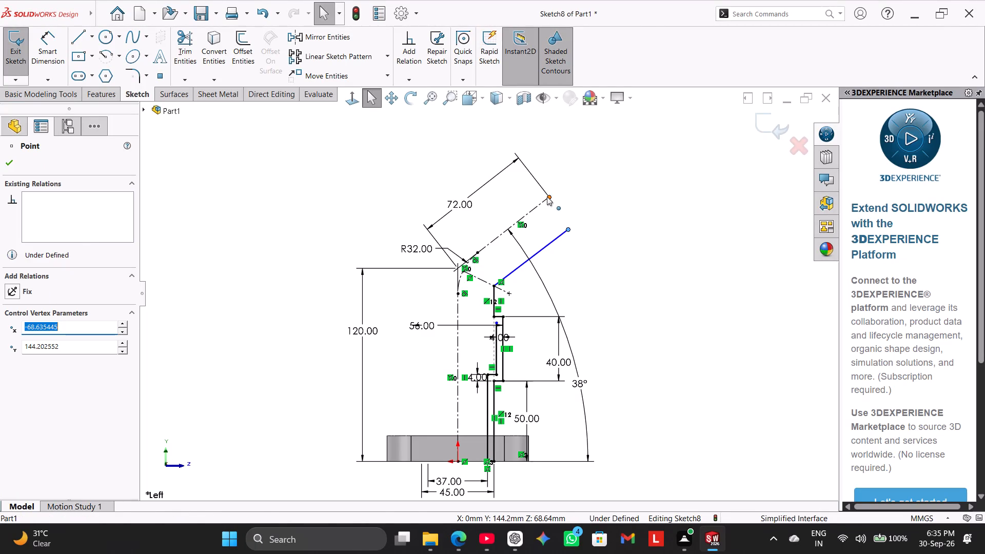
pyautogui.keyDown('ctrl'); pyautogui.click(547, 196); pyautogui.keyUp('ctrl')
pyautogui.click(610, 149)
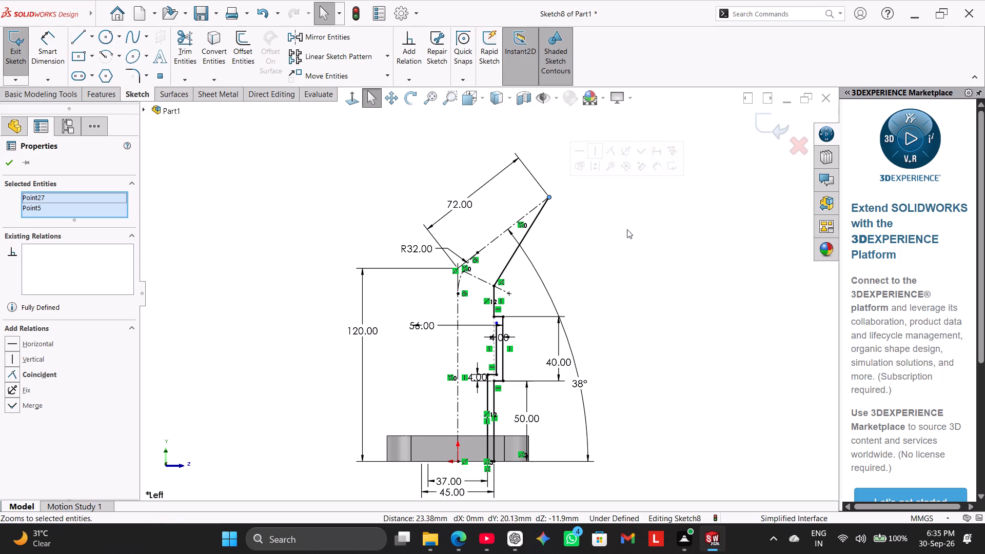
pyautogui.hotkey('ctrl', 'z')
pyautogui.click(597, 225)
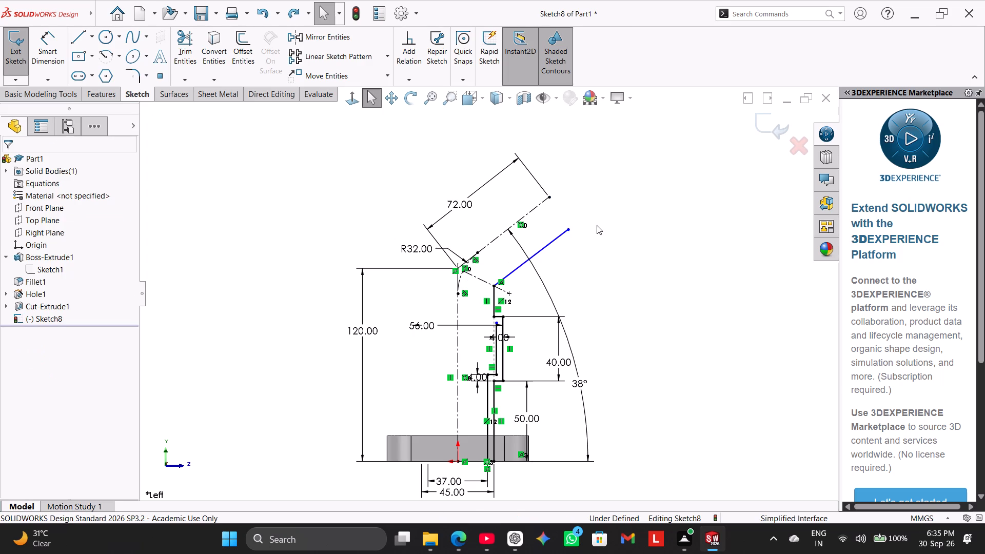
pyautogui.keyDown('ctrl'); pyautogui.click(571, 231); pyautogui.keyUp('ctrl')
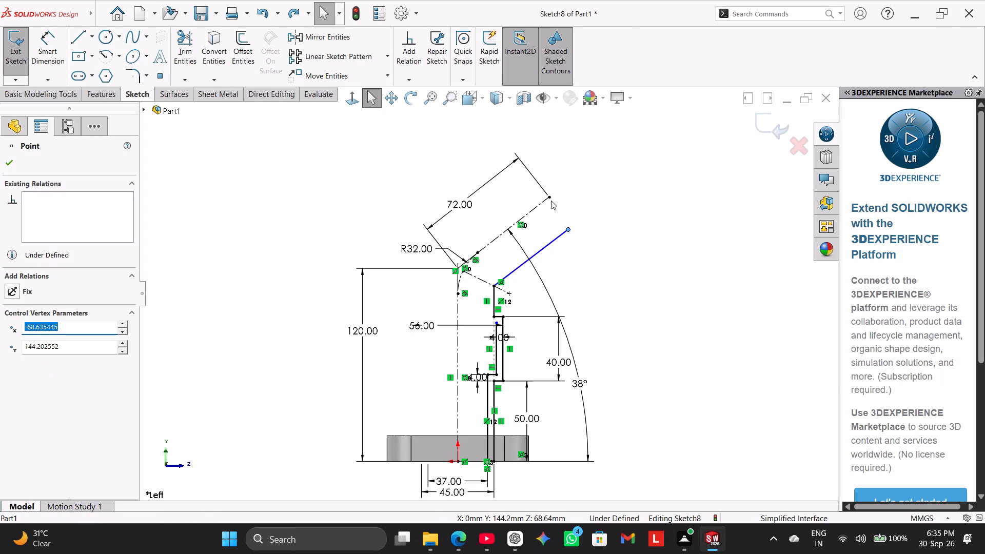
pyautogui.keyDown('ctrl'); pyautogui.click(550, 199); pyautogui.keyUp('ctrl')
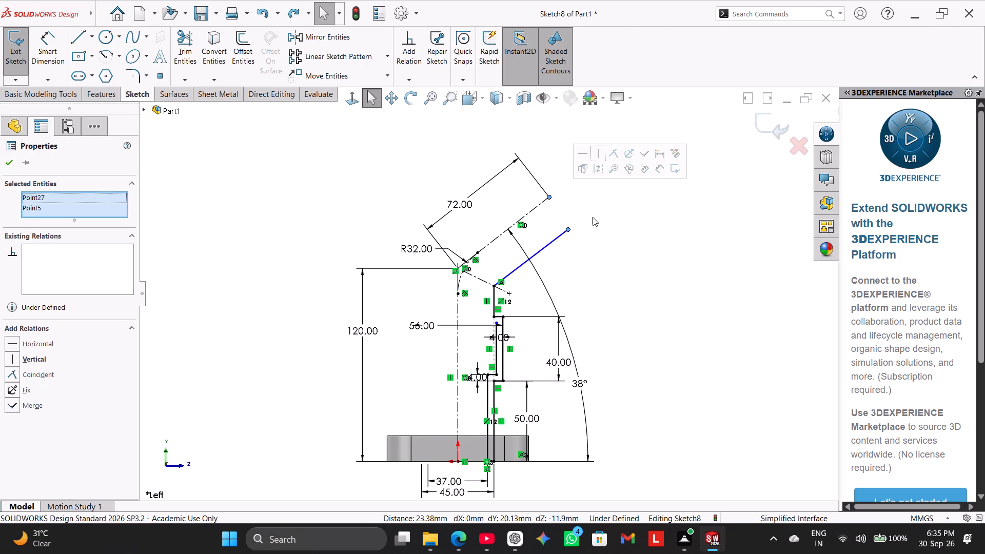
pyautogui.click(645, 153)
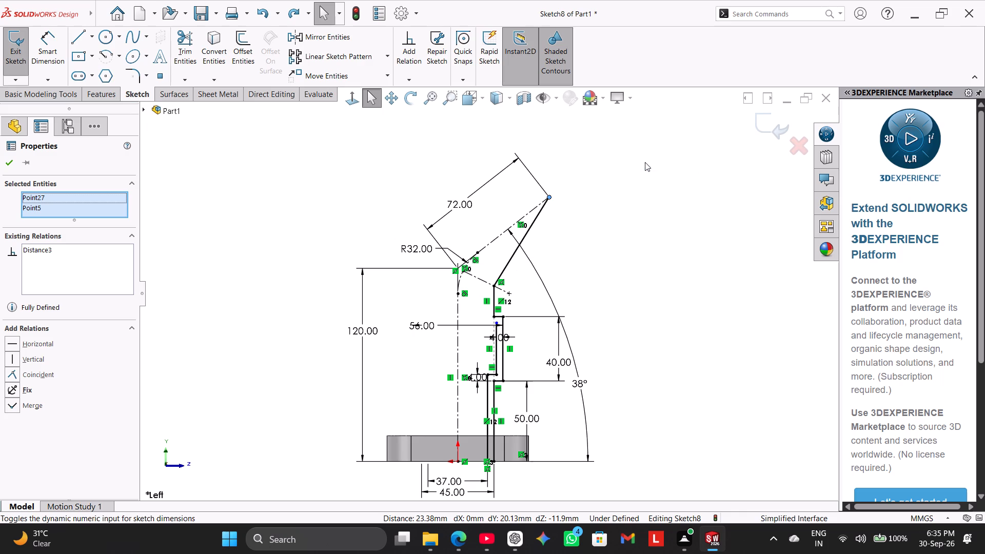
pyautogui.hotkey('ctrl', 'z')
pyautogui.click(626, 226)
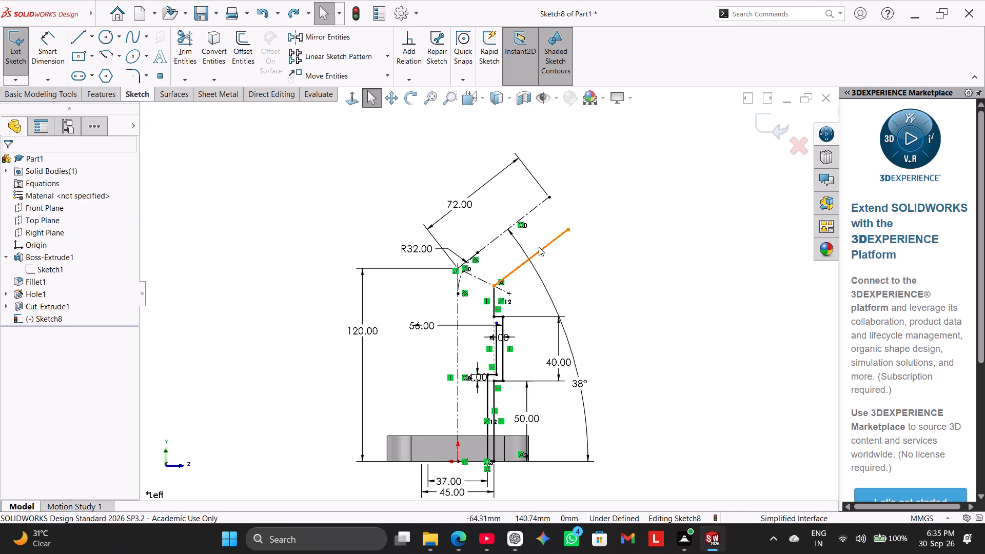
# Make the angled outer line parallel to the angled centerline.
pyautogui.keyDown('ctrl'); pyautogui.click(542, 250); pyautogui.keyUp('ctrl')
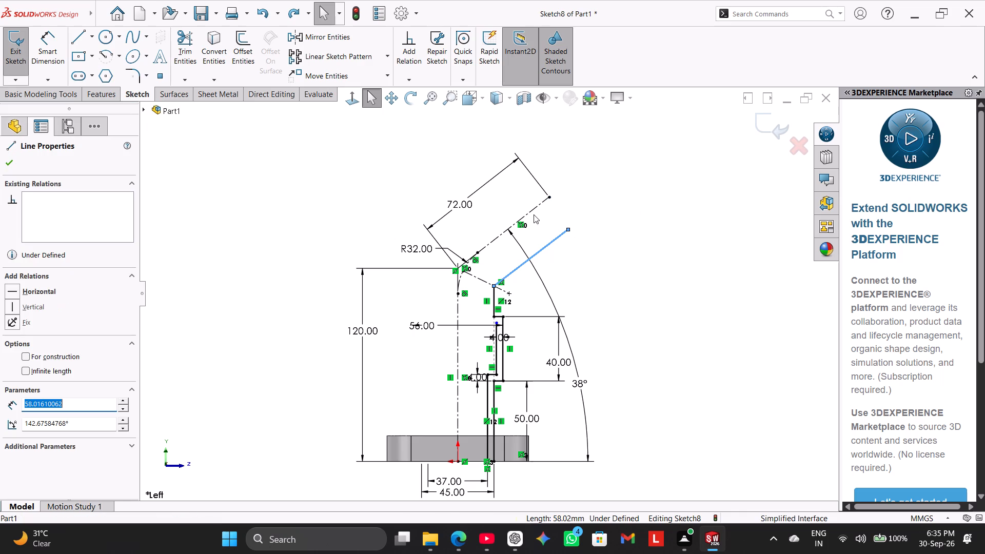
pyautogui.keyDown('ctrl'); pyautogui.click(534, 212); pyautogui.keyUp('ctrl')
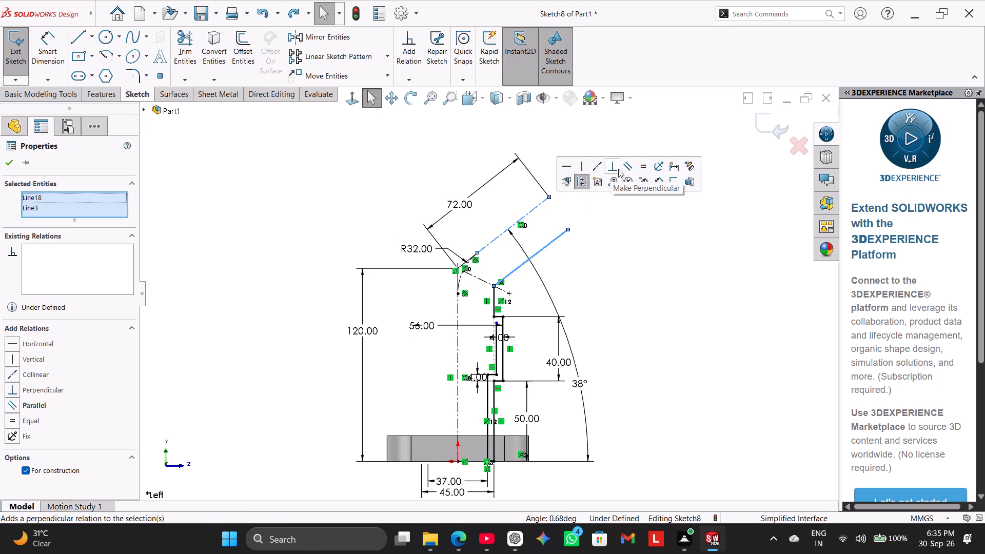
pyautogui.click(624, 165)
pyautogui.click(614, 214)
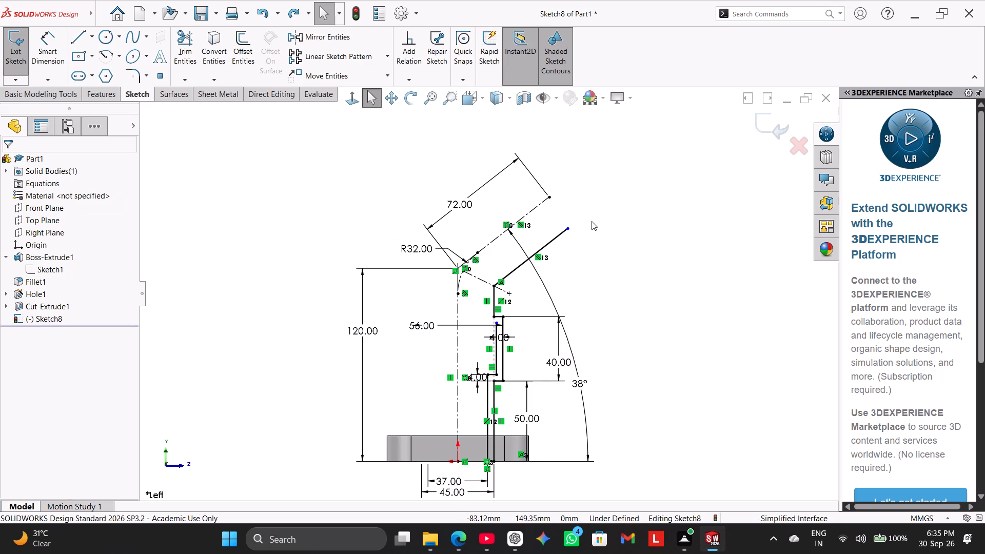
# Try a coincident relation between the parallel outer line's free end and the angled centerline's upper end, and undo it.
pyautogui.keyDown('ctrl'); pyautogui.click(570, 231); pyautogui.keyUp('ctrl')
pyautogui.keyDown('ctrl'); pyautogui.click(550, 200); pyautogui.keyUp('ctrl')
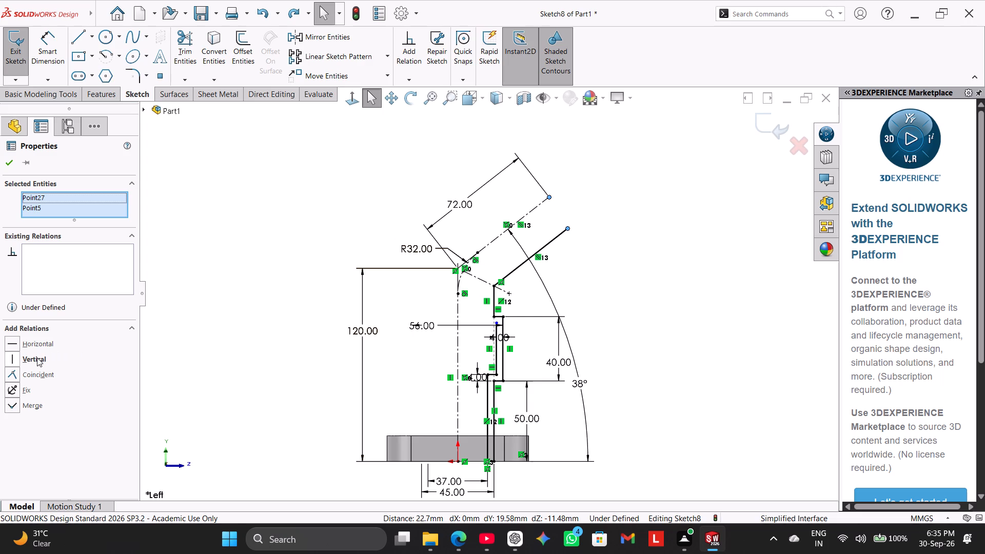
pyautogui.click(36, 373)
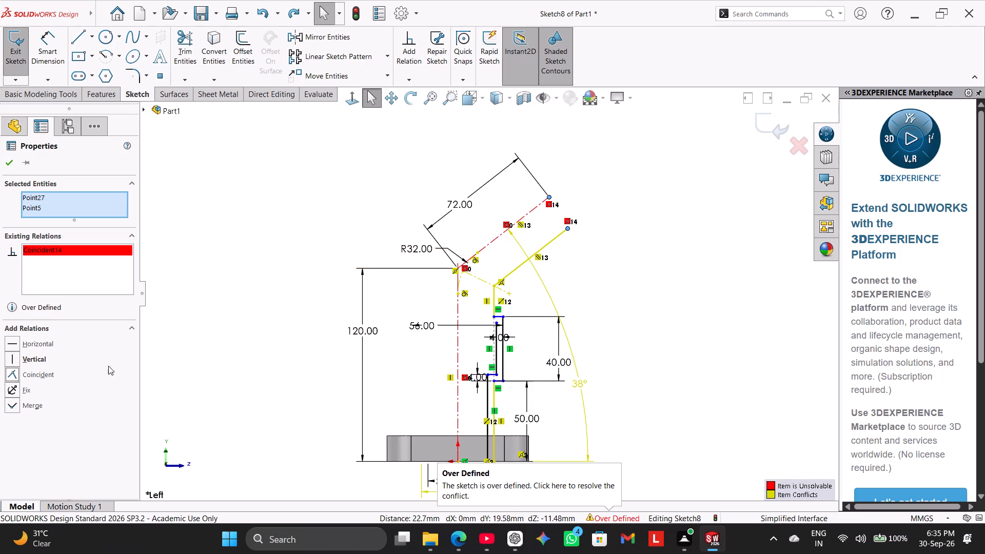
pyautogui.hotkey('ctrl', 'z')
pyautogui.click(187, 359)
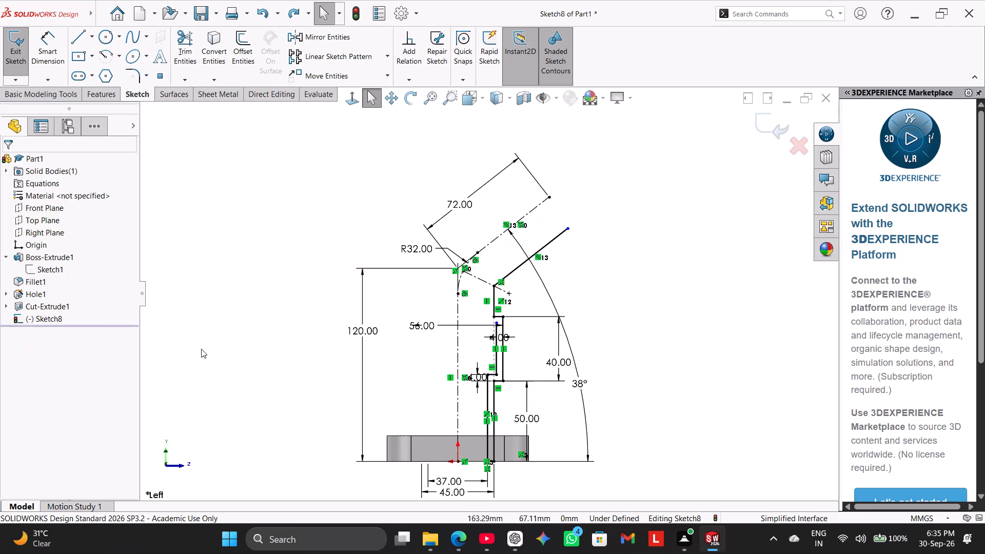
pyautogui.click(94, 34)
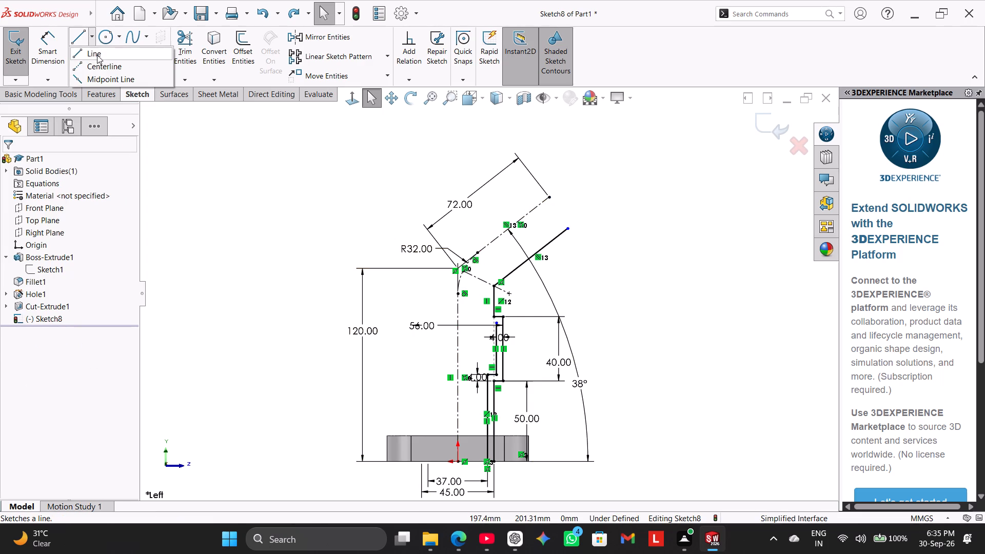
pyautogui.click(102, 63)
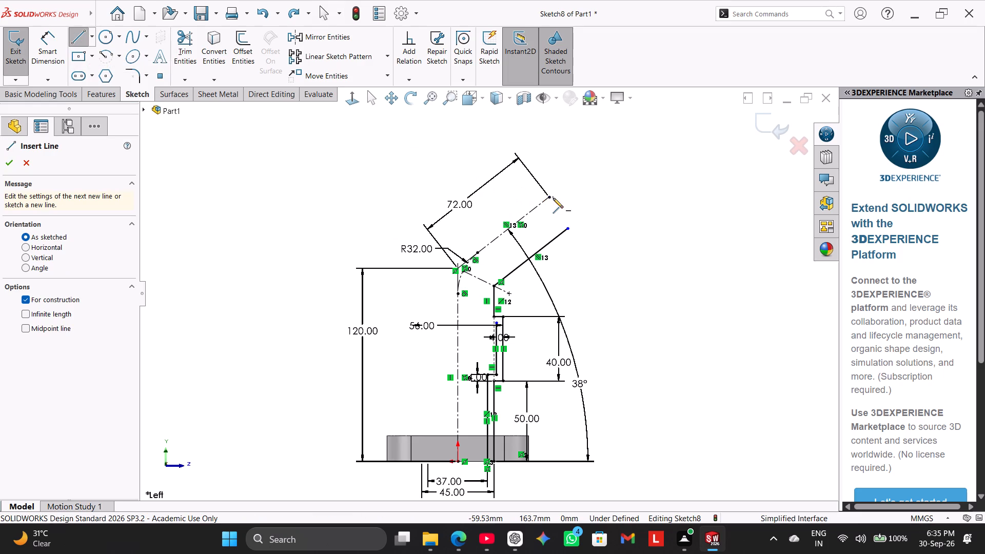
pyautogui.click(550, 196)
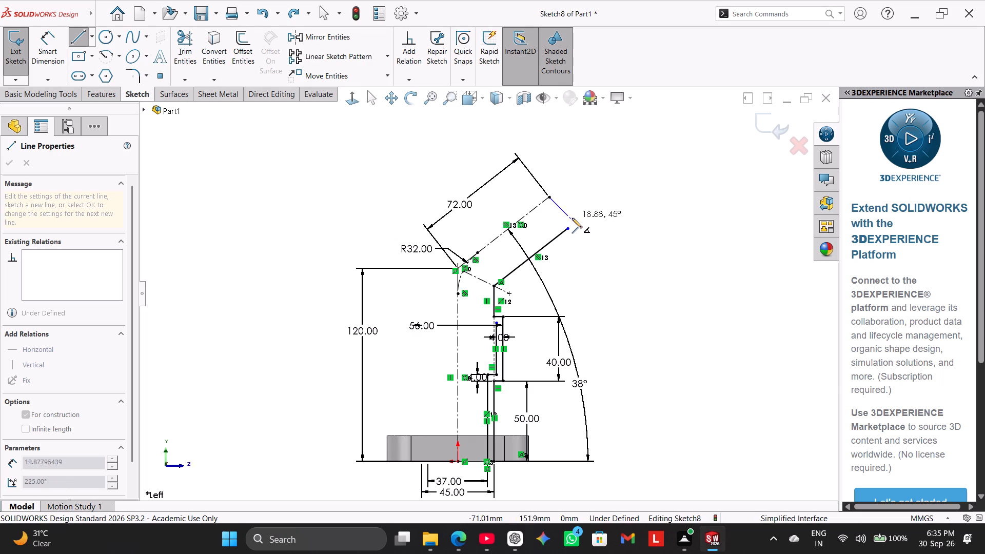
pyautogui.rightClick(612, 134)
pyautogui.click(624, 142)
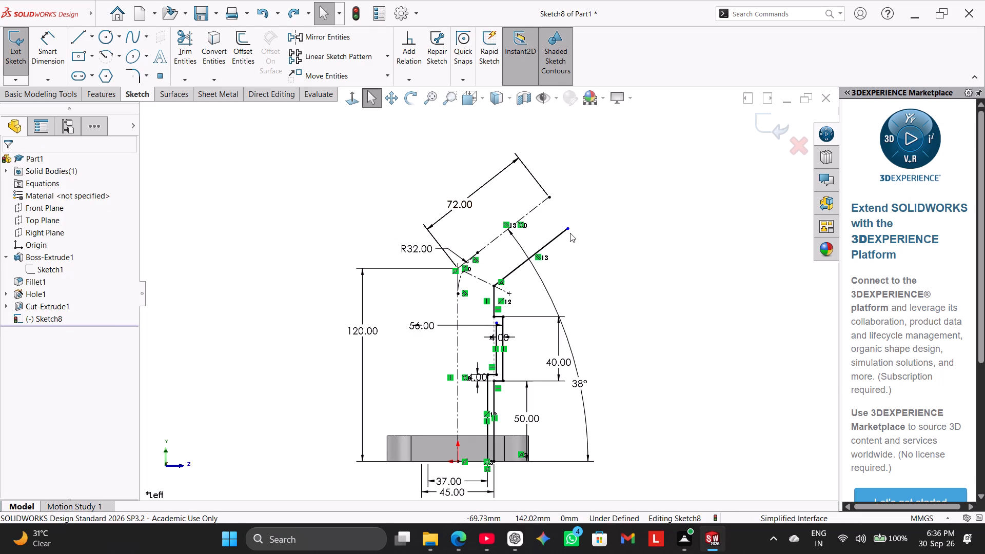
# Stretch the angled outer line's free end slightly outward to a length of about 61 mm.
pyautogui.moveTo(570, 231); pyautogui.dragTo(572, 224)
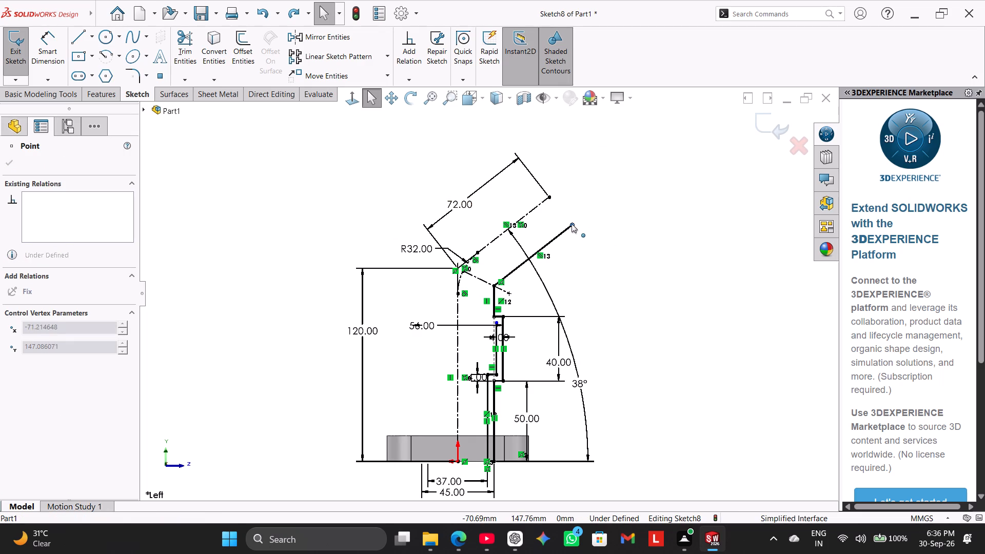
pyautogui.moveTo(572, 224); pyautogui.dragTo(552, 196)
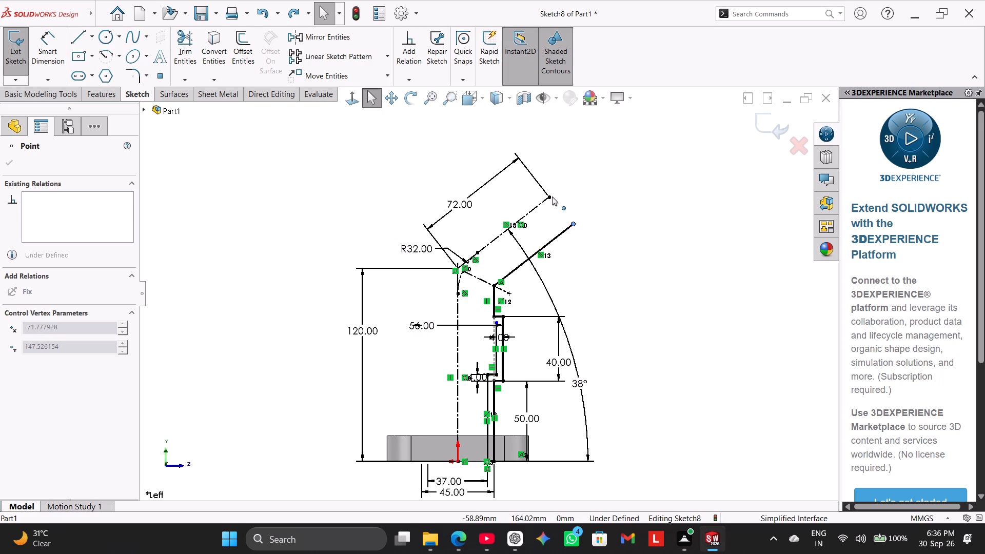
pyautogui.moveTo(552, 196); pyautogui.dragTo(557, 207)
pyautogui.click(592, 196)
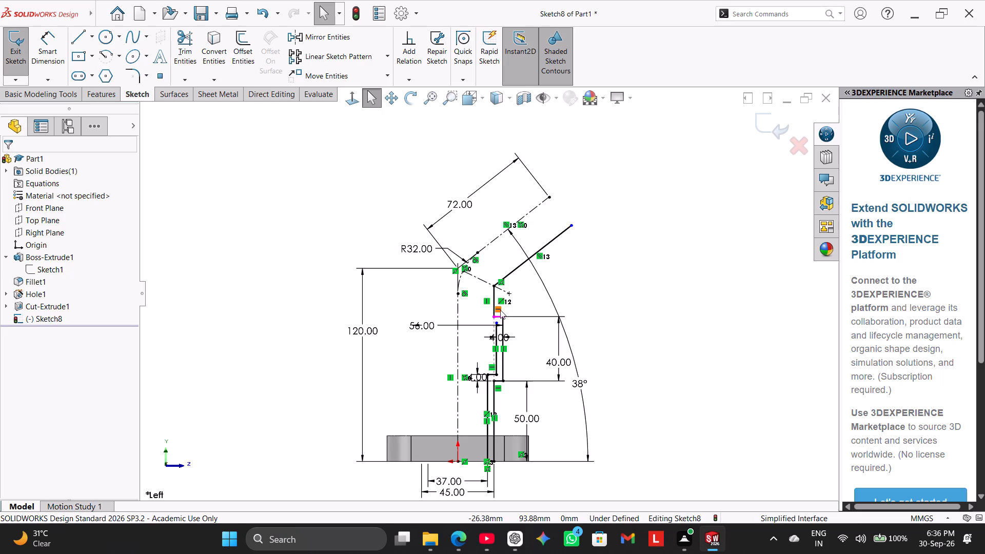
# From the inner vertical line's top end, draw a horizontal line inward, a vertical up to the bend centerline, and about 8 mm along it.
pyautogui.scroll(-5, 502, 308)
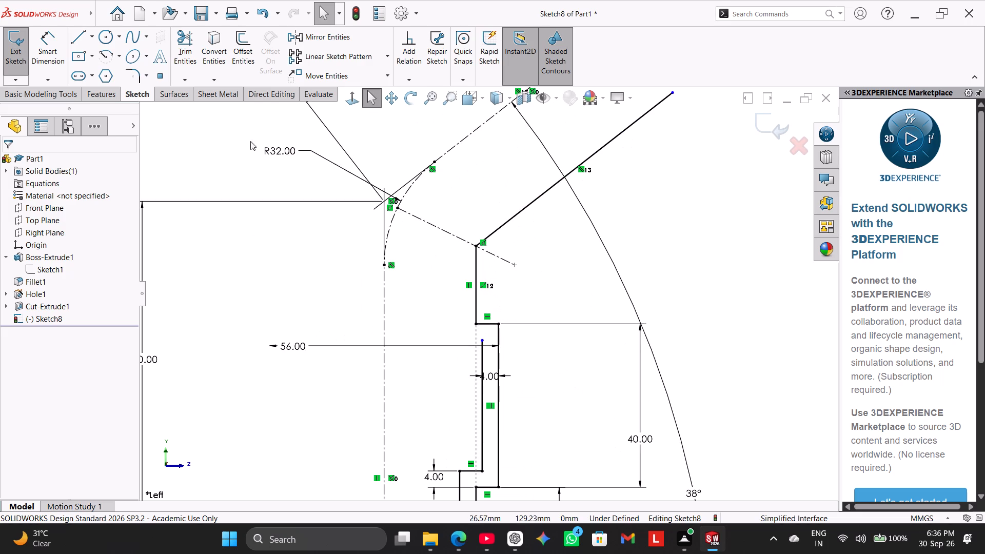
pyautogui.click(77, 35)
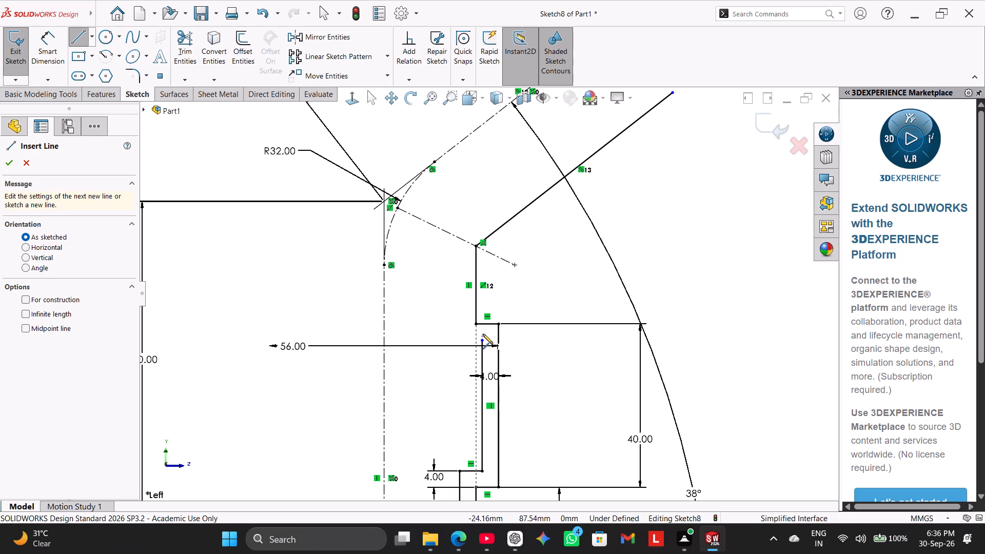
pyautogui.click(482, 340)
pyautogui.click(415, 340)
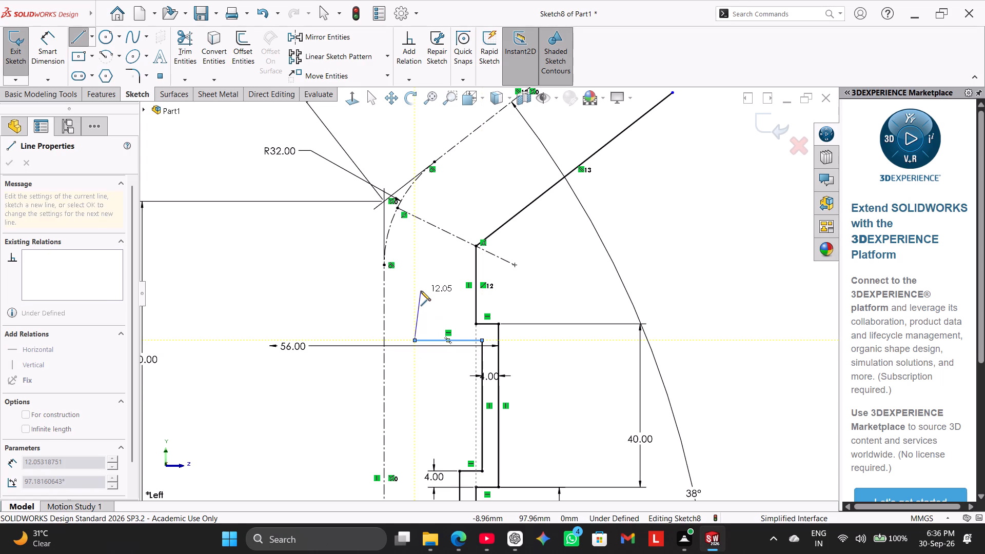
pyautogui.click(416, 217)
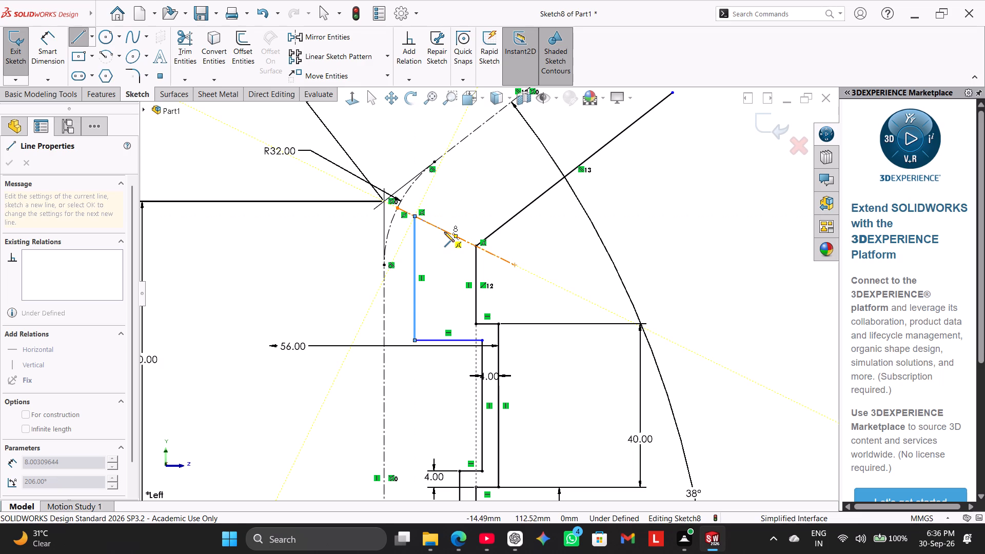
pyautogui.click(444, 232)
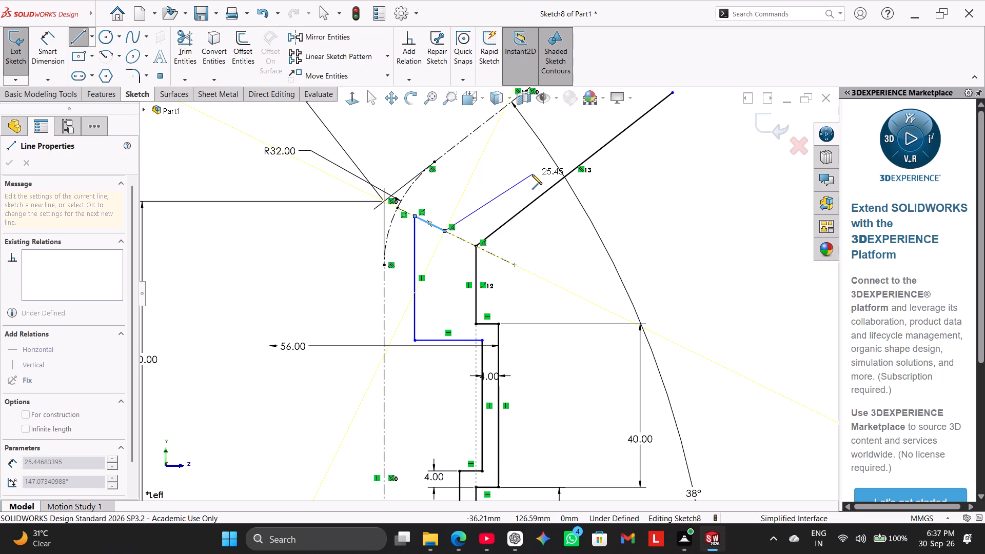
# Continue the inner profile with an angled line about 7 mm long, a short perpendicular step outward, and an angled line about 58 mm long.
pyautogui.scroll(1, 532, 174)
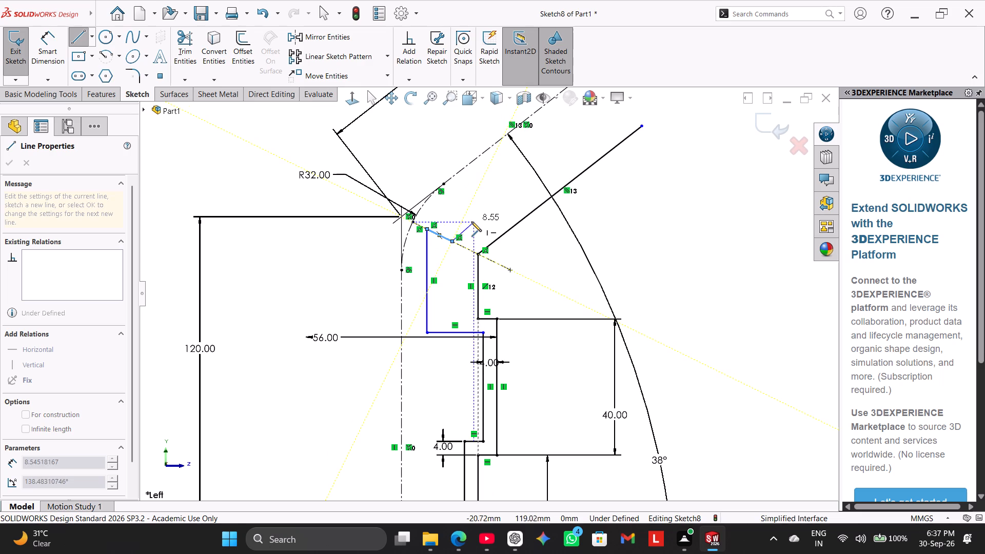
pyautogui.click(453, 240)
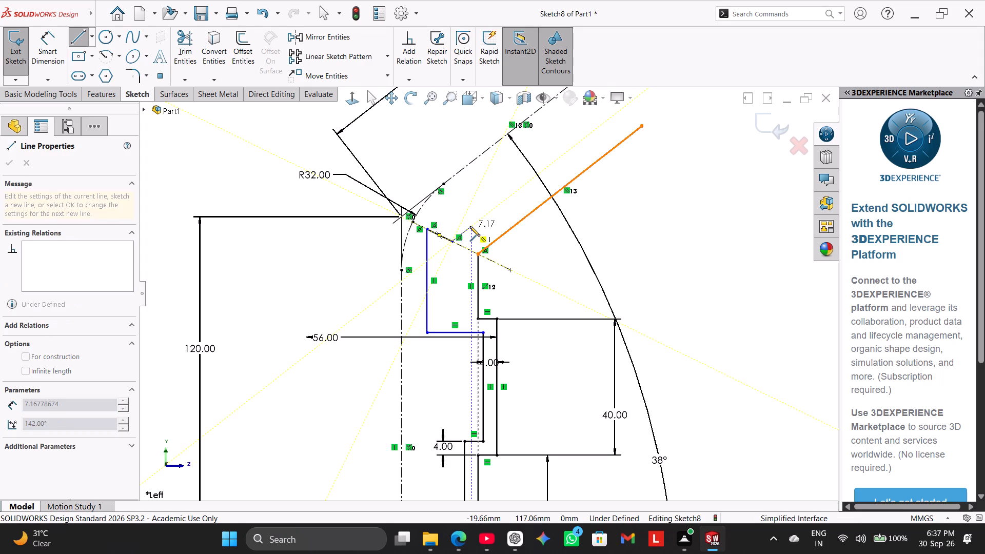
pyautogui.click(470, 226)
pyautogui.click(479, 232)
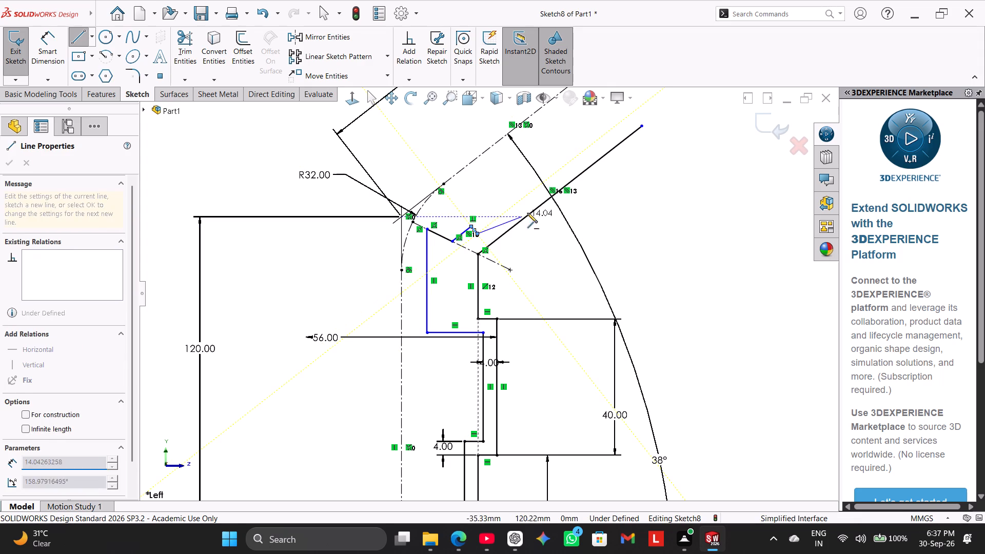
pyautogui.click(636, 115)
pyautogui.rightClick(718, 142)
pyautogui.click(730, 147)
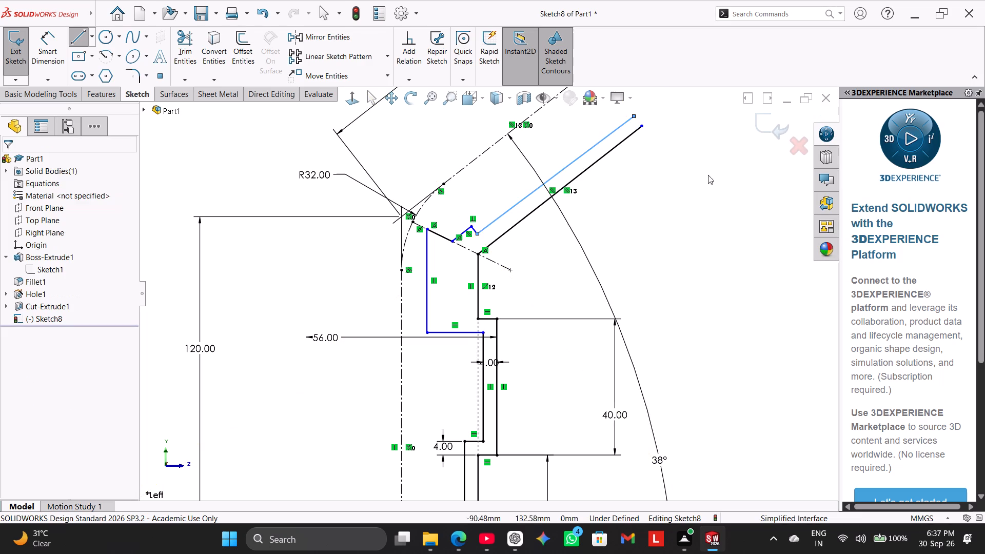
# Make the long angled inner line parallel to the angled outer line.
pyautogui.click(597, 162)
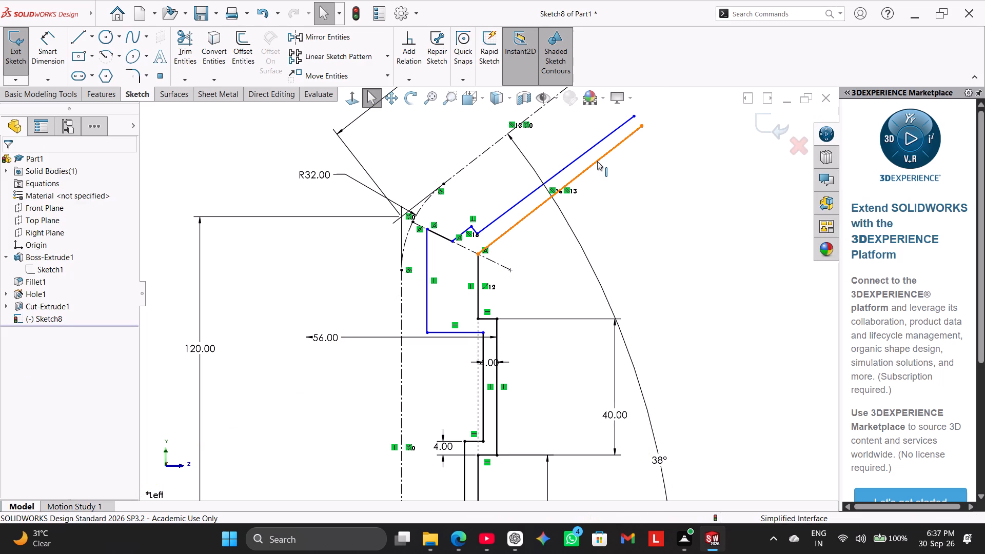
pyautogui.keyDown('ctrl'); pyautogui.click(589, 151); pyautogui.keyUp('ctrl')
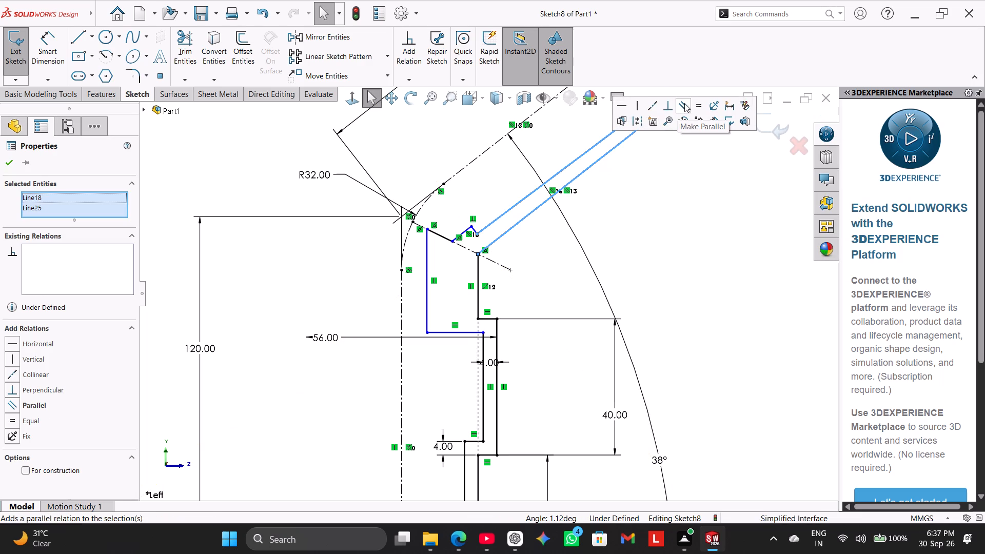
pyautogui.click(684, 103)
pyautogui.click(667, 190)
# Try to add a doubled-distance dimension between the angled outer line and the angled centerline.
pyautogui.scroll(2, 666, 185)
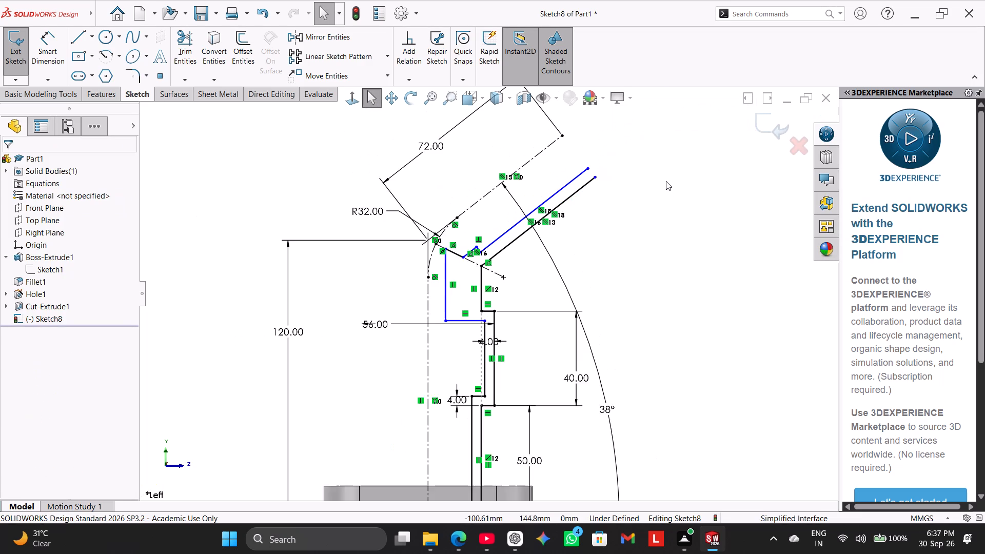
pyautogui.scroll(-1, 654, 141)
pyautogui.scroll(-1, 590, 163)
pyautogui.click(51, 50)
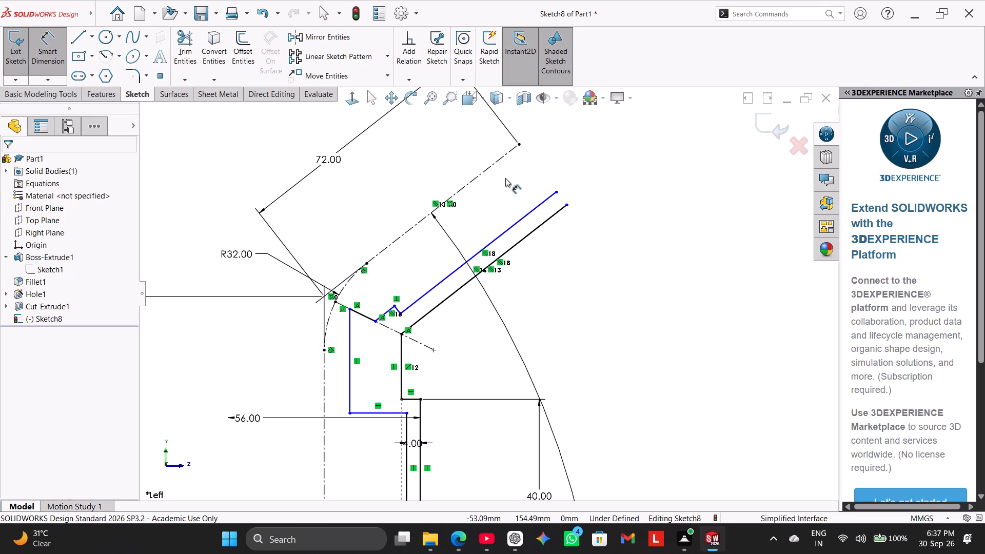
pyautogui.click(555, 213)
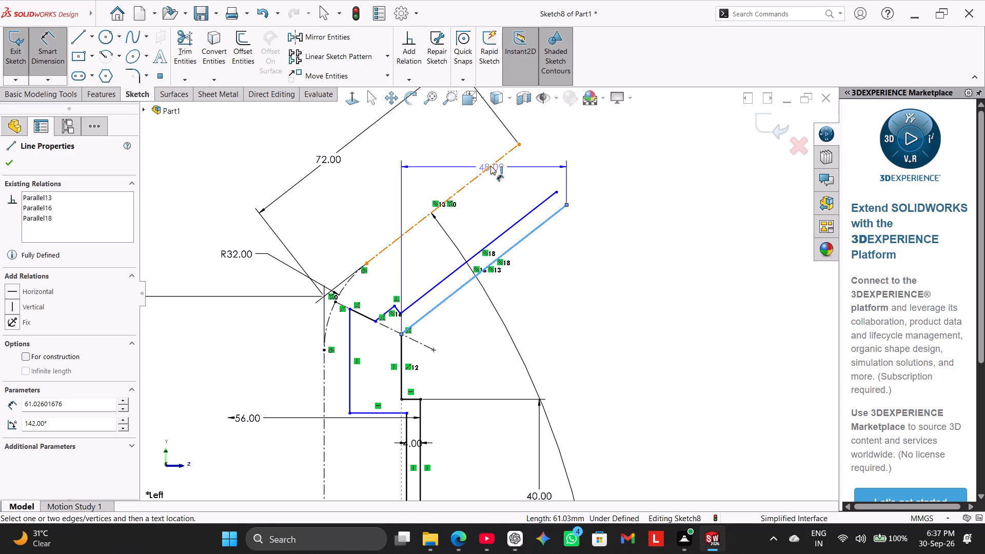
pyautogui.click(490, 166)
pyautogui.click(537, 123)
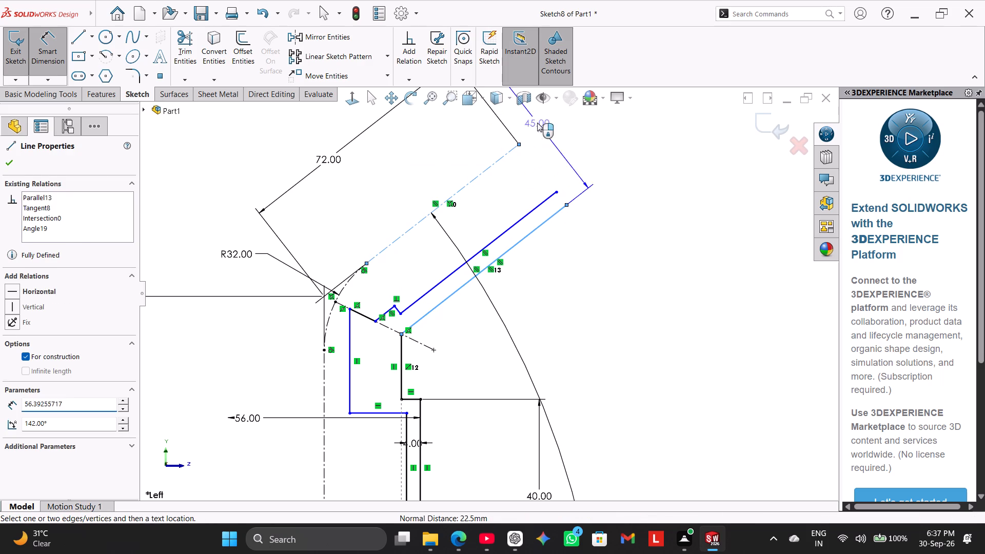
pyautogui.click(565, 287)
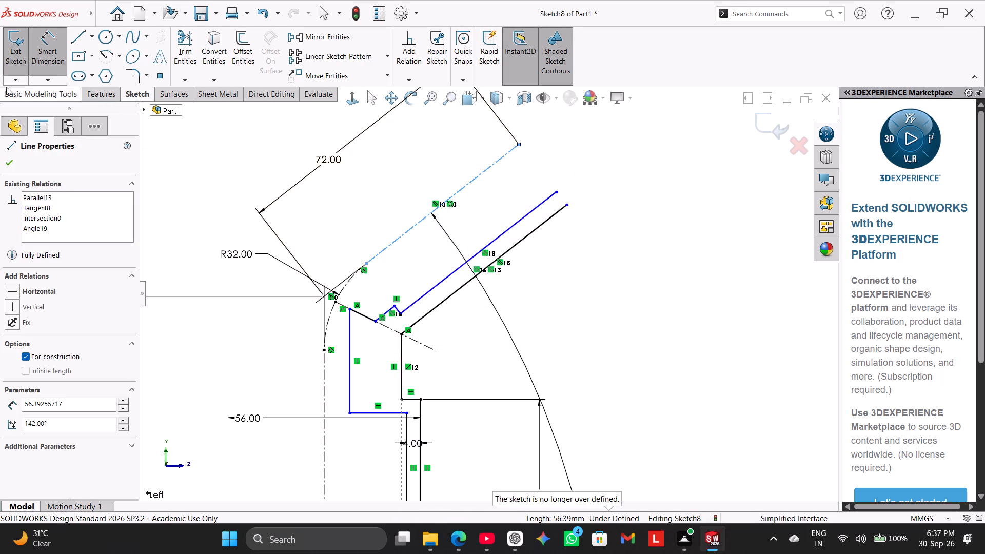
# Dimension the long angled inner line symmetrically about the angled centerline, setting the doubled distance to 35 mm.
pyautogui.click(523, 217)
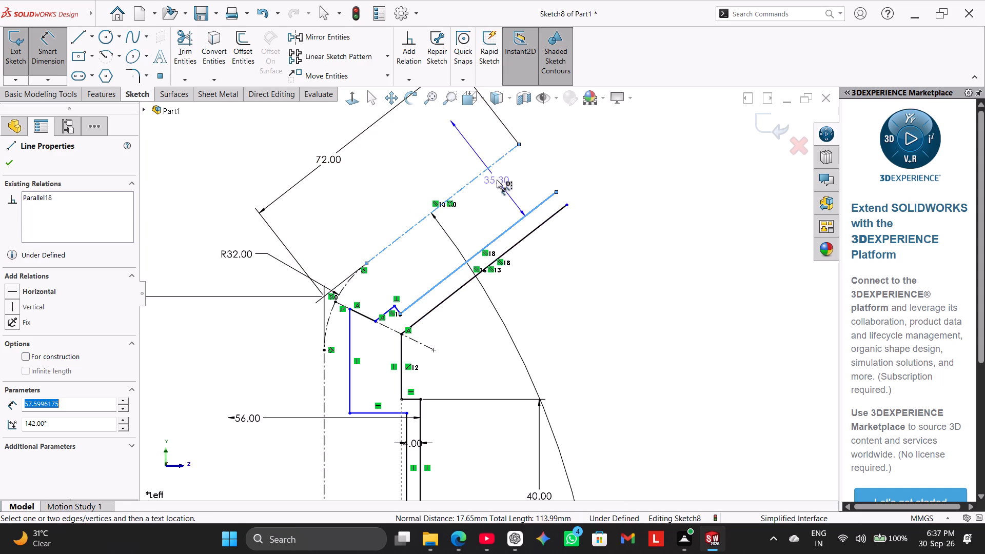
pyautogui.click(489, 167)
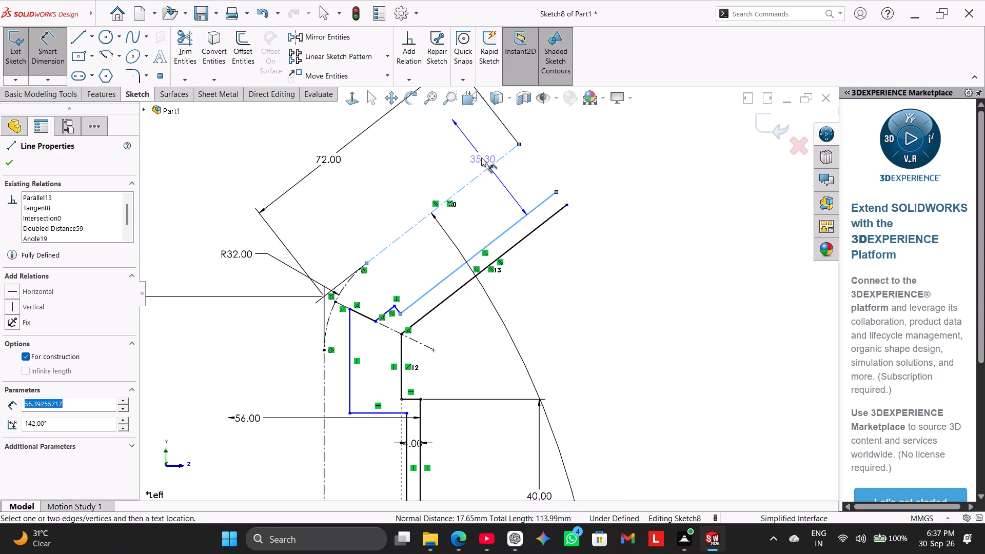
pyautogui.click(479, 155)
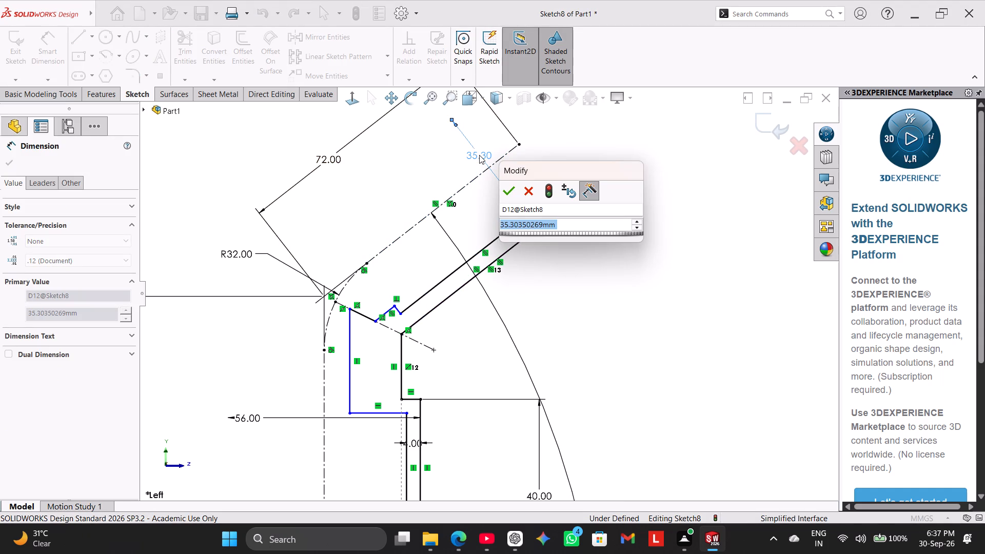
pyautogui.press('3')
pyautogui.press('5')
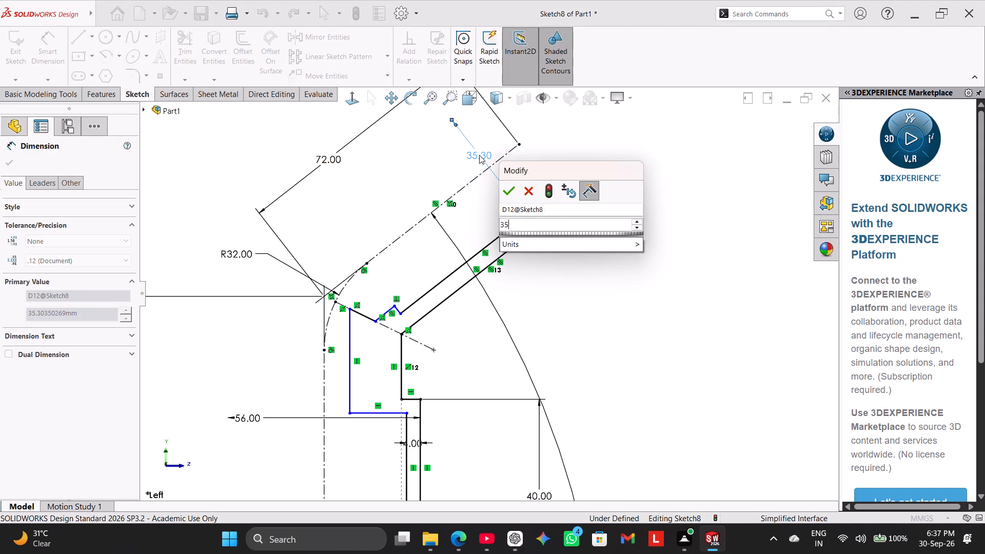
pyautogui.press('Return')
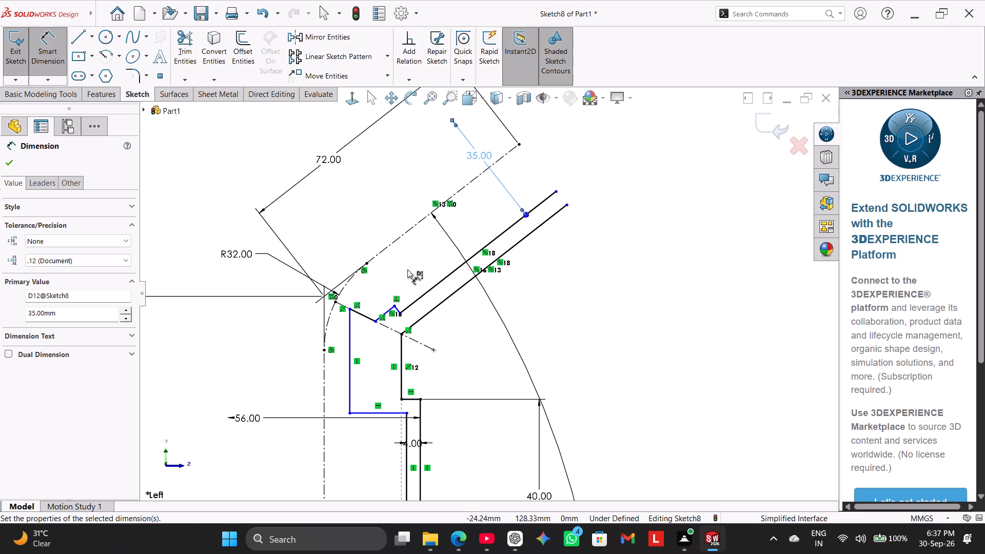
# Add a 30 mm doubled-distance dimension between the short angled inner line and the angled centerline.
pyautogui.scroll(-3, 394, 298)
pyautogui.click(402, 317)
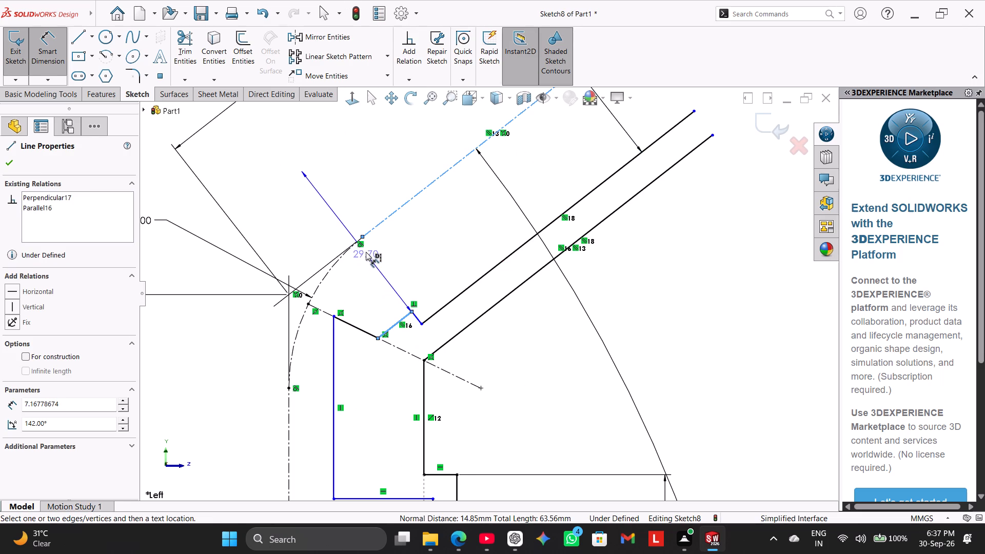
pyautogui.click(353, 219)
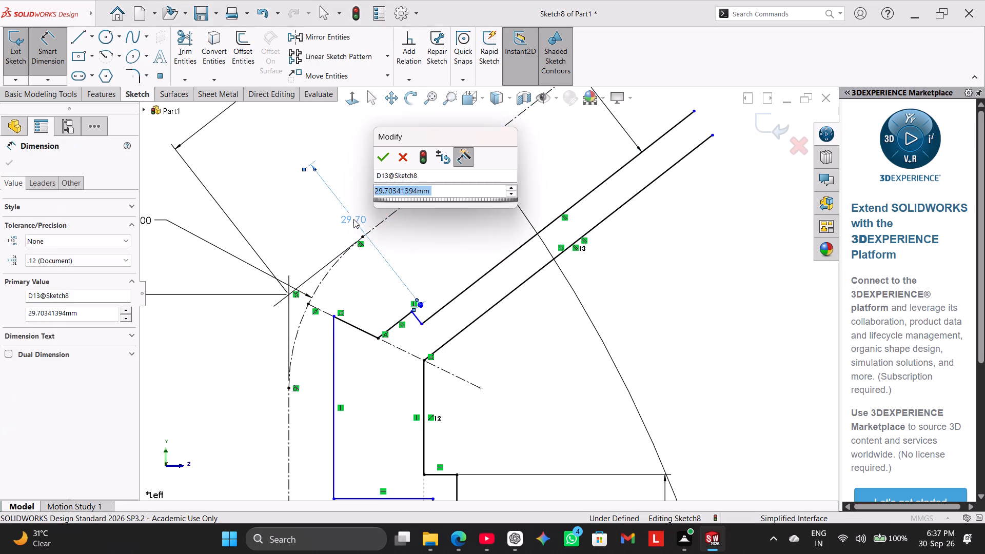
pyautogui.write('30')
pyautogui.press('Return')
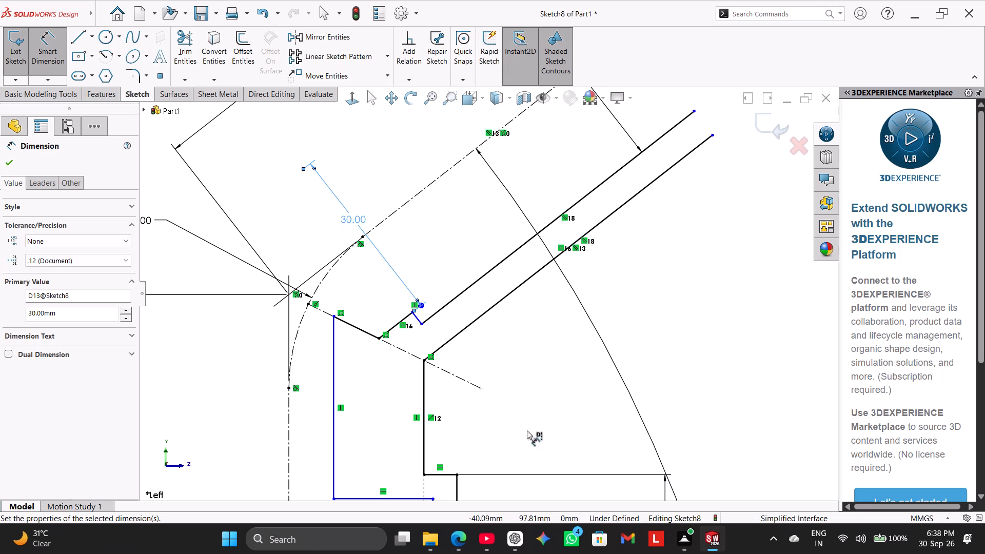
# Set a 12 mm doubled distance between the upper inner vertical line and the vertical centerline.
pyautogui.click(334, 398)
pyautogui.click(290, 404)
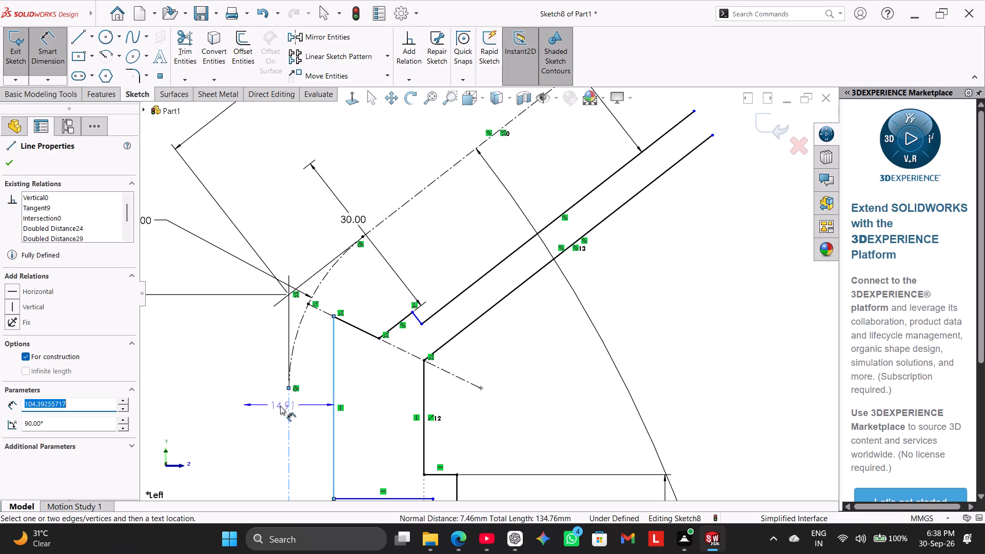
pyautogui.click(280, 406)
pyautogui.write('12')
pyautogui.press('Return')
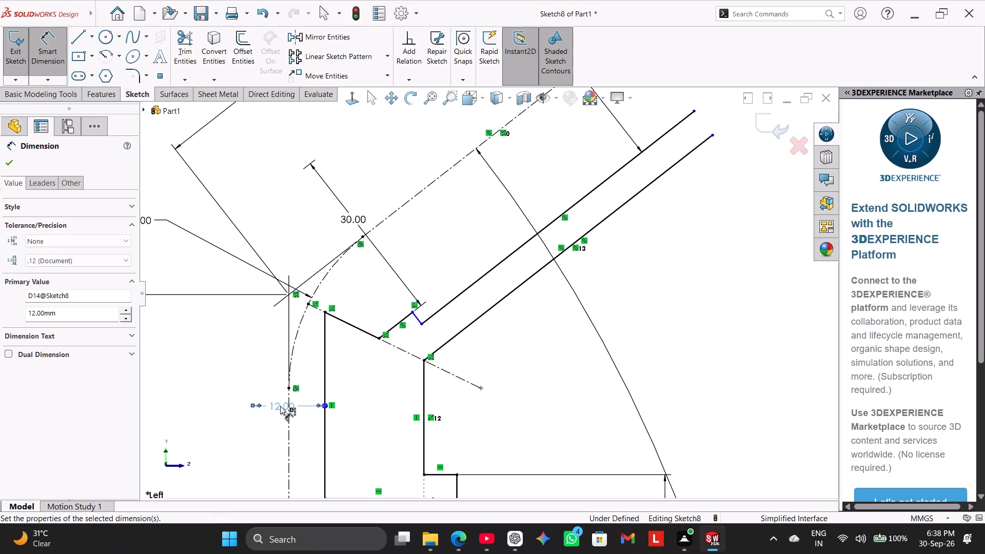
pyautogui.scroll(4, 431, 407)
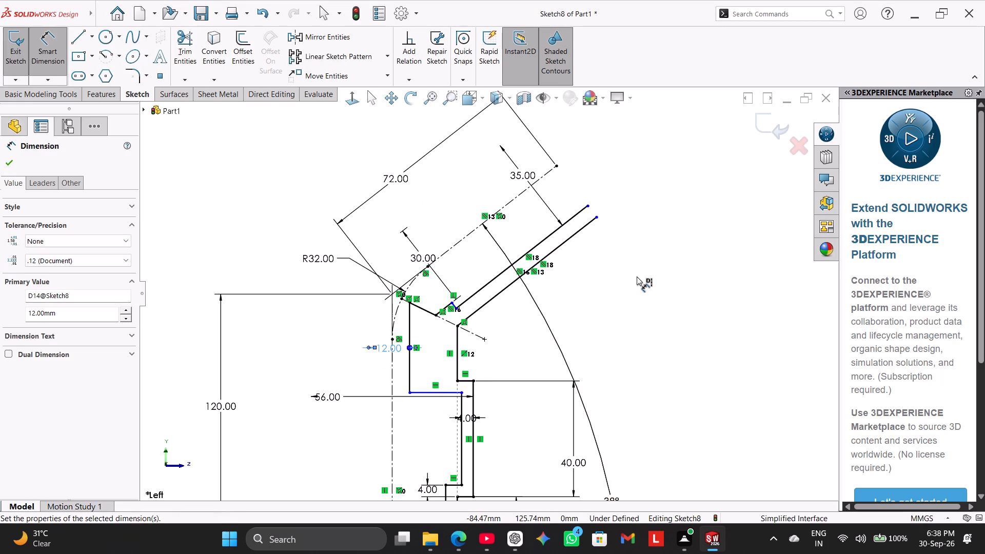
pyautogui.rightClick(645, 312)
pyautogui.click(685, 347)
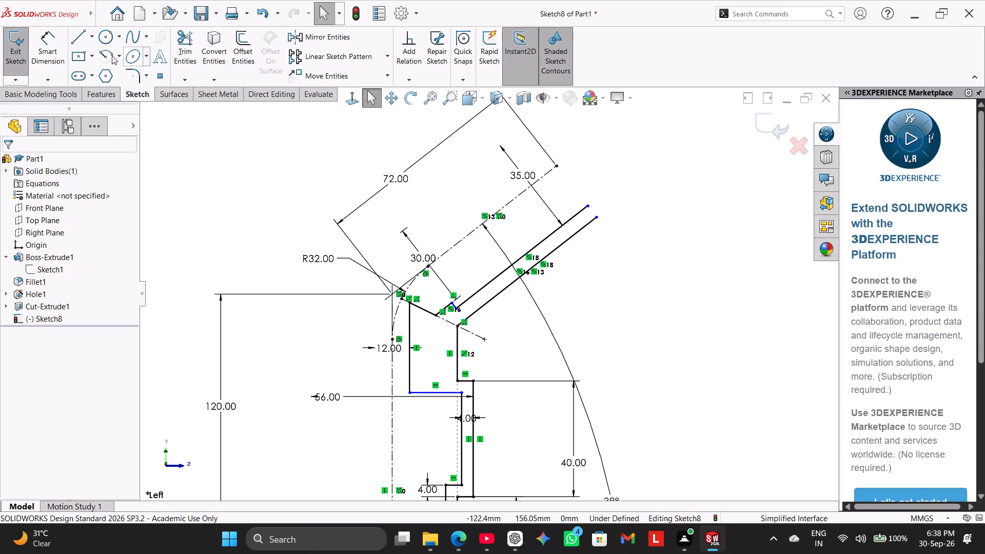
# Dimension the vertical offset between the outer profile's upper step and the horizontal inner line at 4 mm.
pyautogui.click(43, 46)
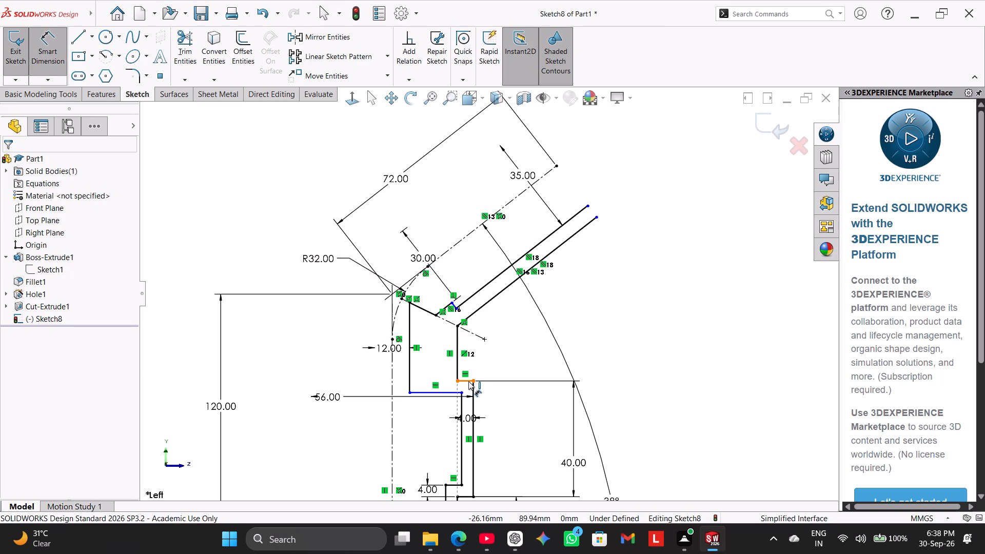
pyautogui.click(468, 381)
pyautogui.click(444, 390)
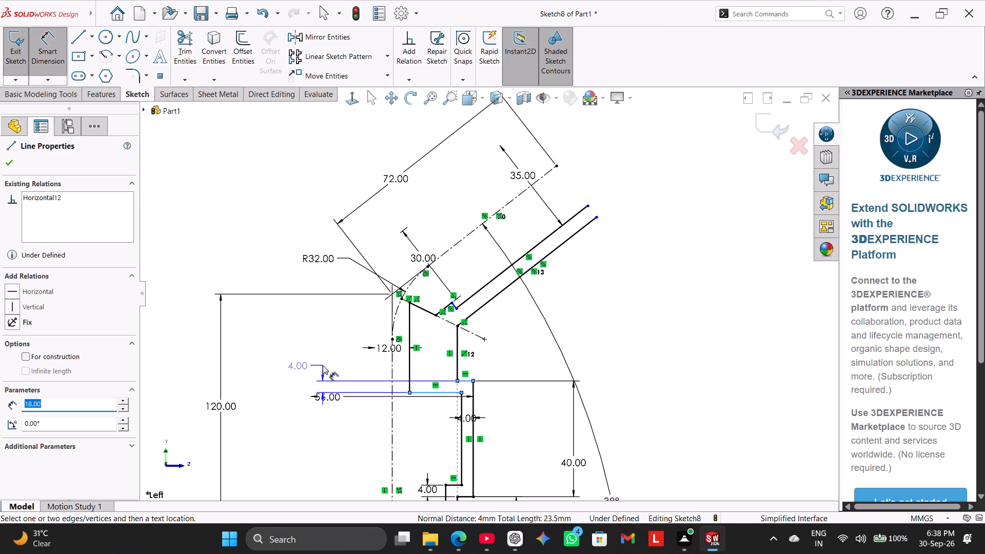
pyautogui.click(505, 392)
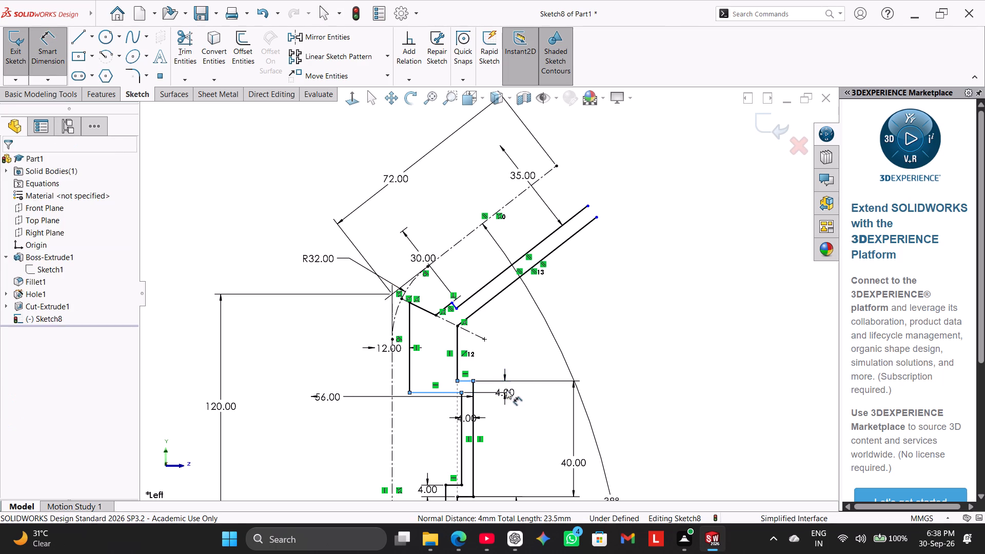
pyautogui.rightClick(647, 304)
pyautogui.click(526, 333)
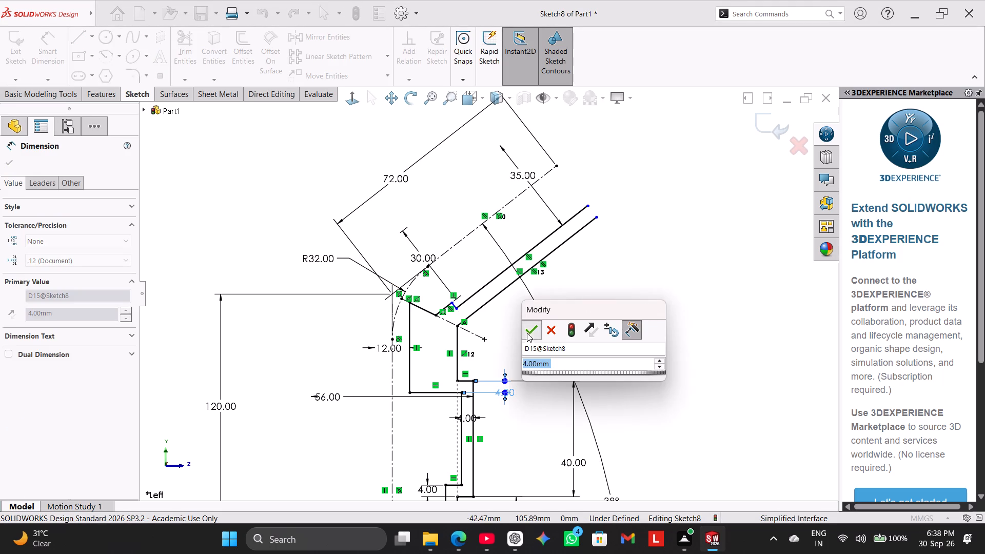
pyautogui.click(609, 258)
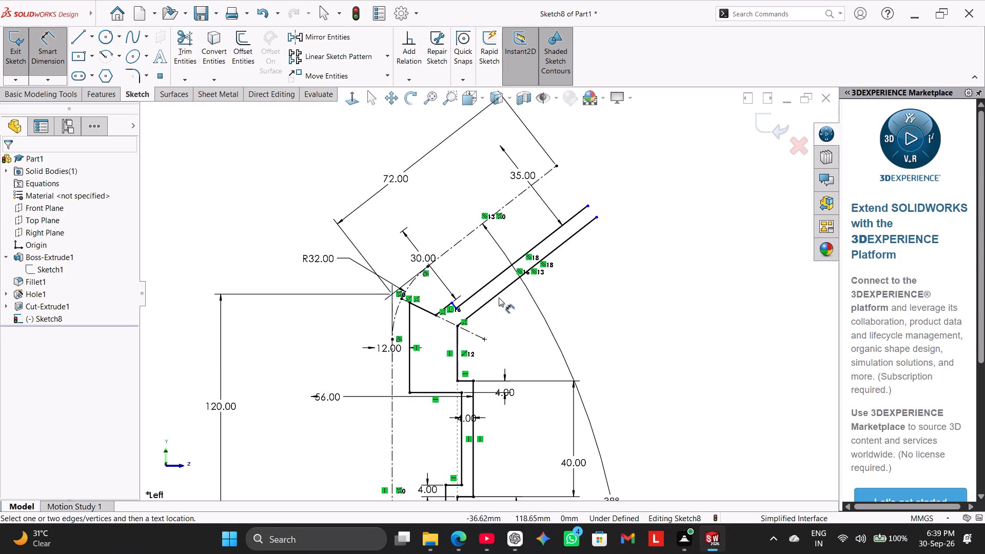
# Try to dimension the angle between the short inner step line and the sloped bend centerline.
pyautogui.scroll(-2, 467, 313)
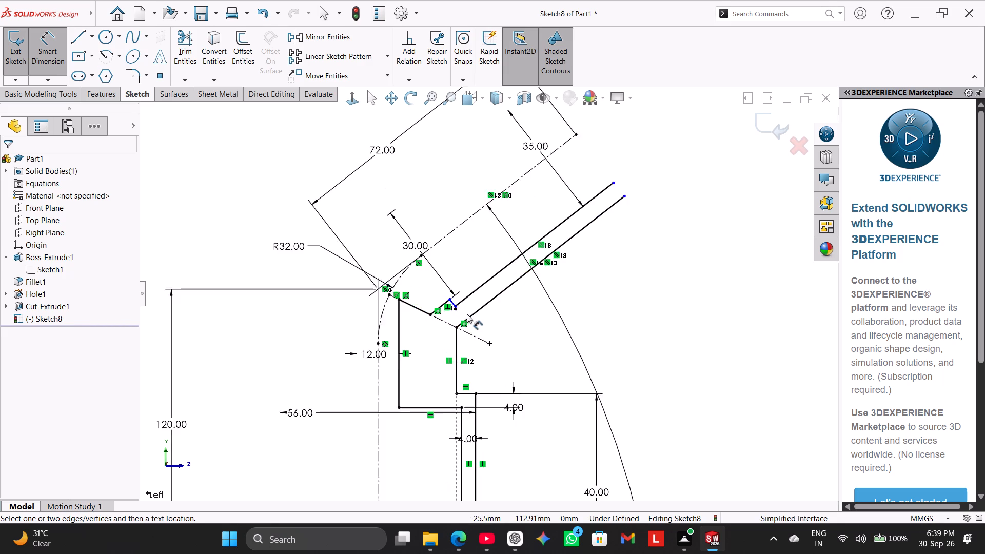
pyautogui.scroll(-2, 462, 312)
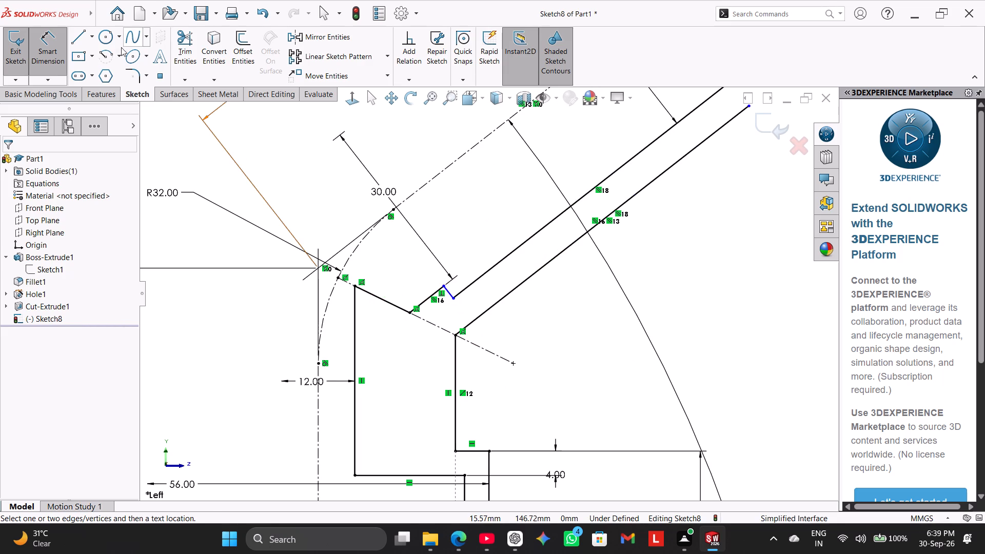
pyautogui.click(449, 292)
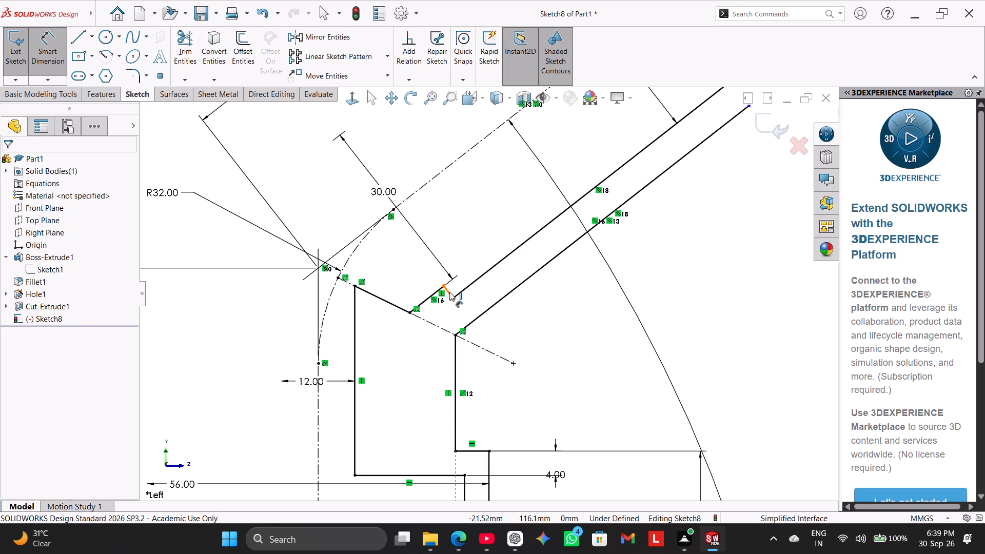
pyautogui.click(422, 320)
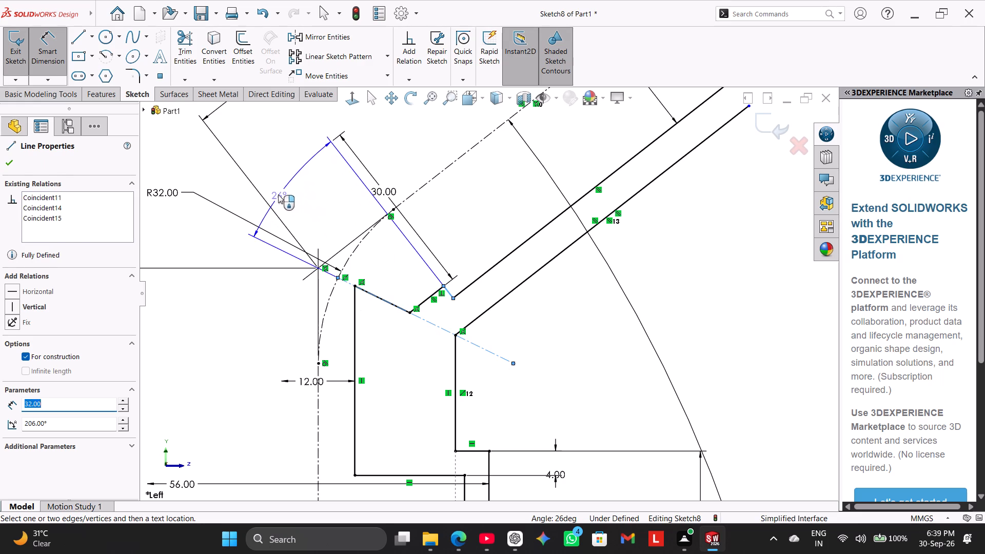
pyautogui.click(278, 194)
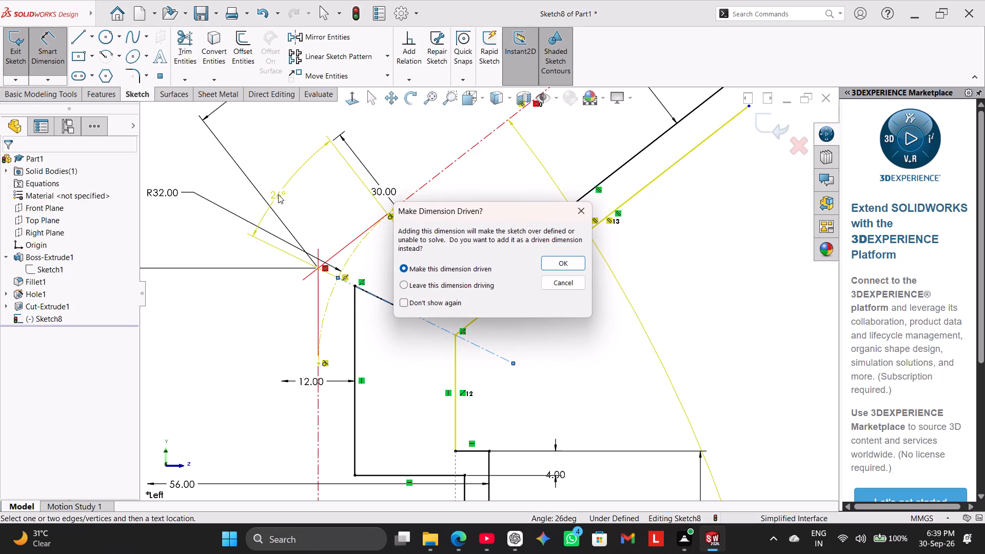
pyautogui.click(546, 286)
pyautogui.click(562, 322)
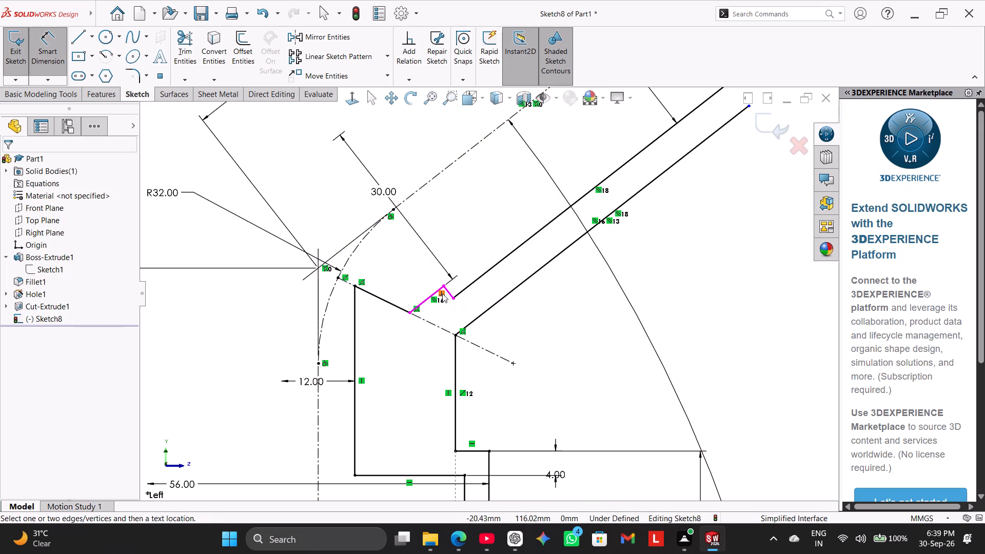
# Delete the perpendicular relation between the short angled inner line and the small step line.
pyautogui.rightClick(442, 293)
pyautogui.rightClick(512, 323)
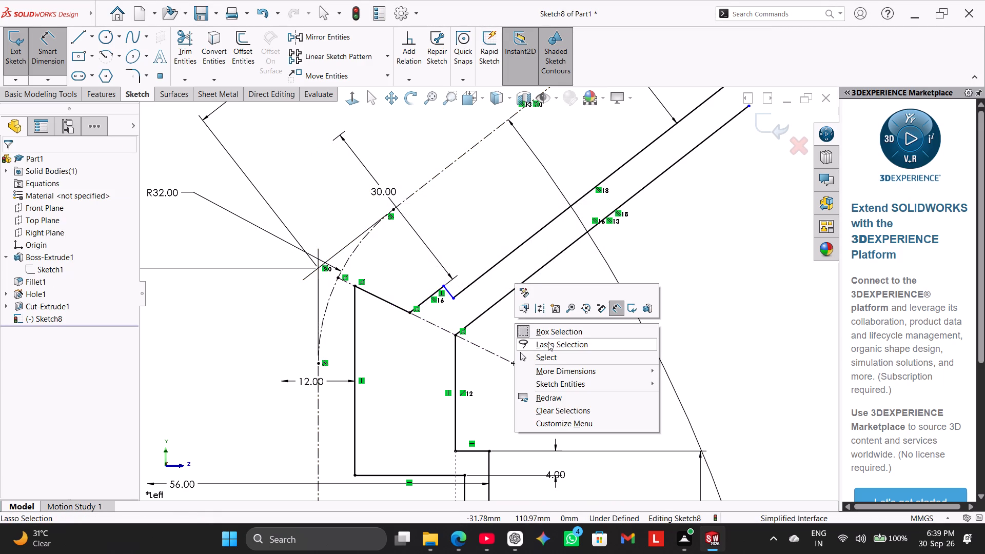
pyautogui.click(553, 357)
pyautogui.rightClick(442, 292)
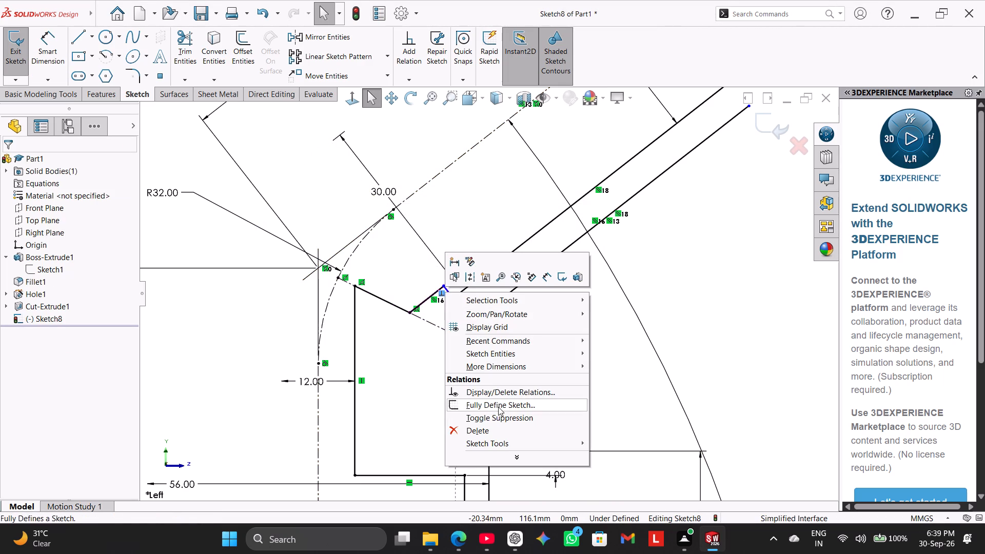
pyautogui.click(497, 428)
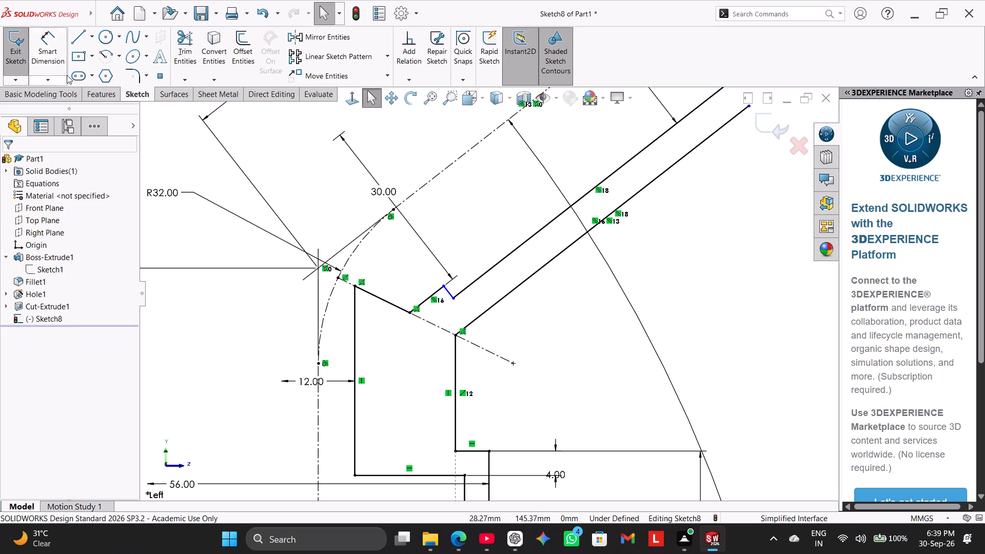
# Dimension the angle between the short inner step line and the sloped bend centerline at 36°.
pyautogui.click(53, 47)
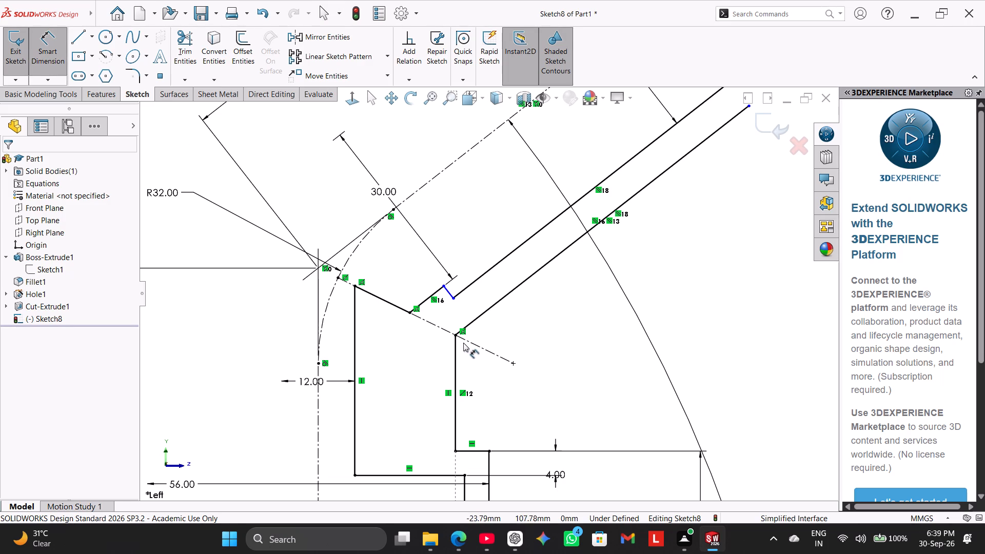
pyautogui.click(445, 289)
pyautogui.click(435, 324)
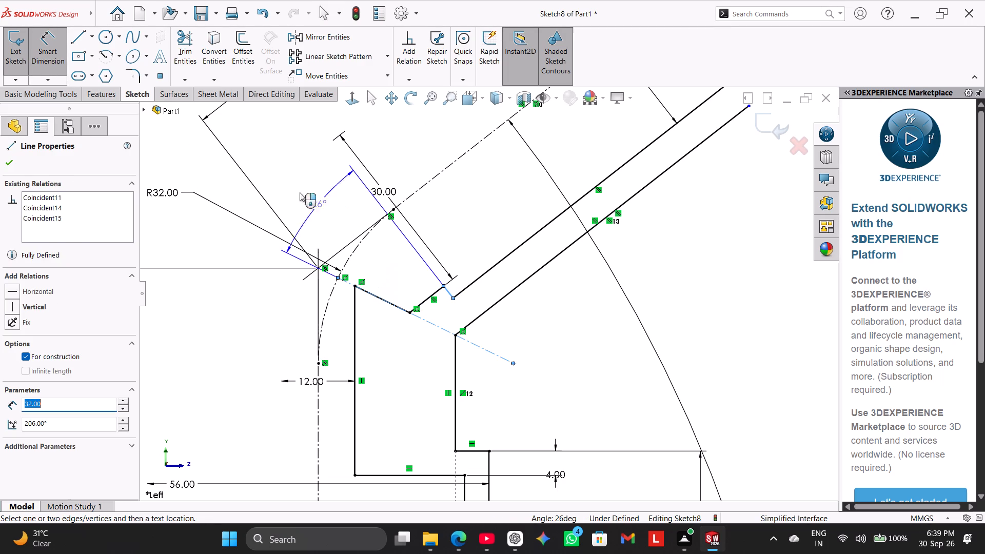
pyautogui.click(286, 181)
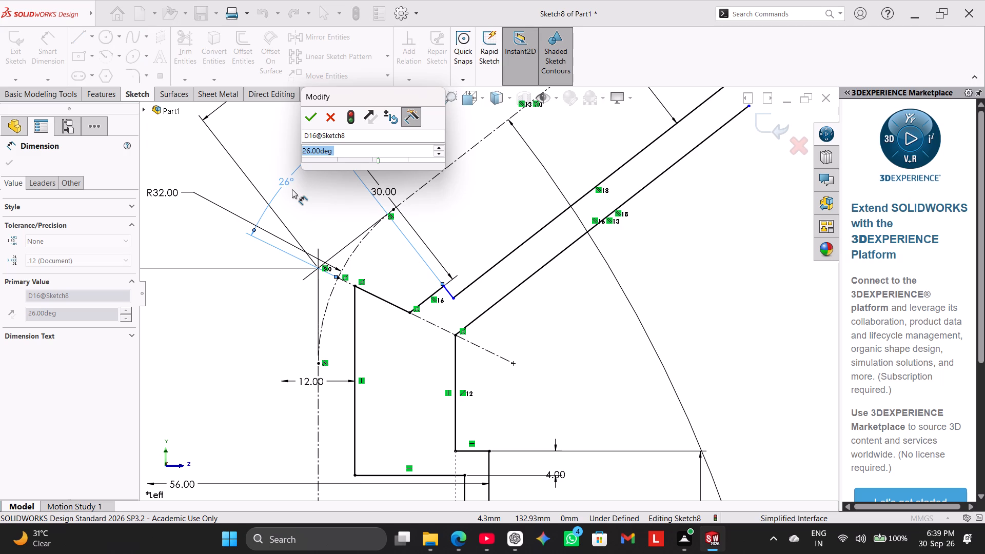
pyautogui.write('36')
pyautogui.press('Return')
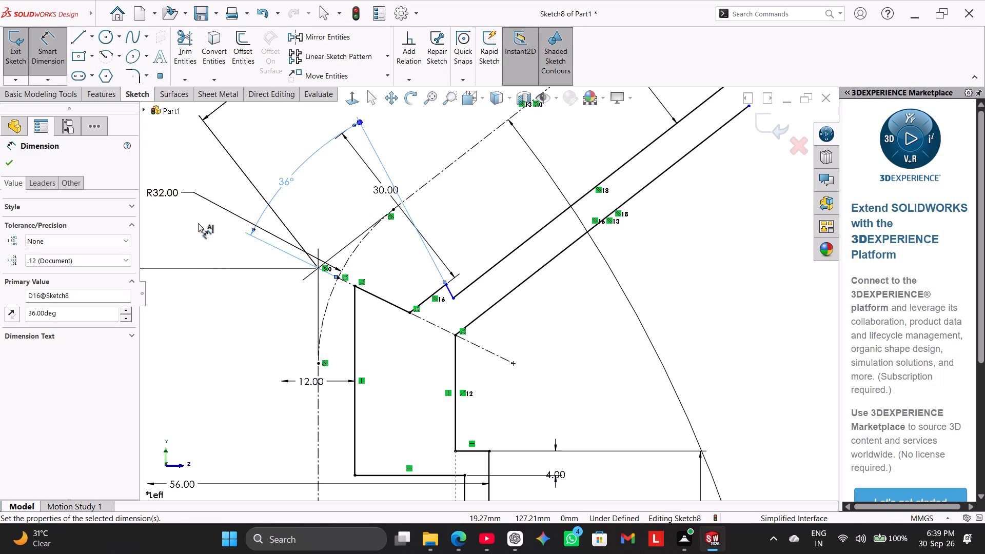
pyautogui.rightClick(206, 346)
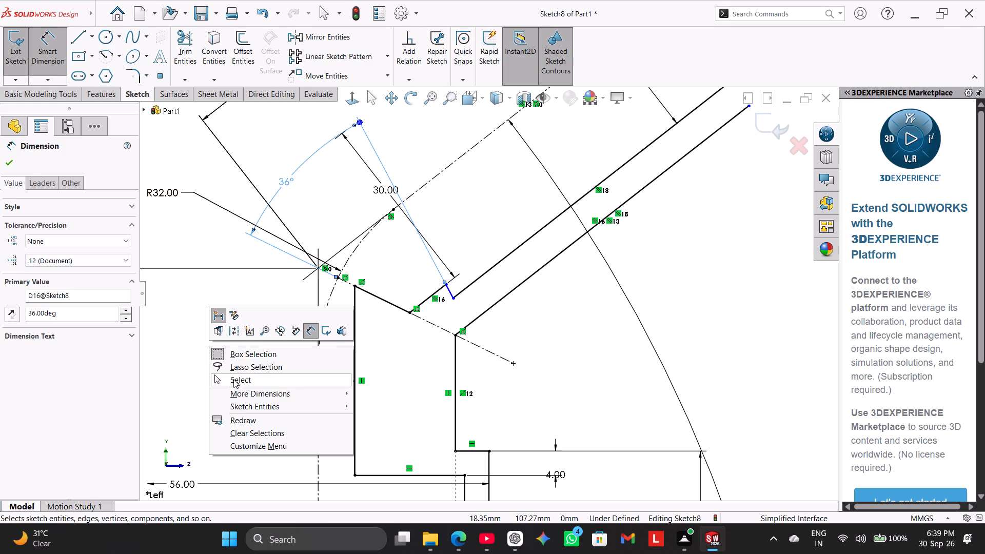
pyautogui.click(234, 379)
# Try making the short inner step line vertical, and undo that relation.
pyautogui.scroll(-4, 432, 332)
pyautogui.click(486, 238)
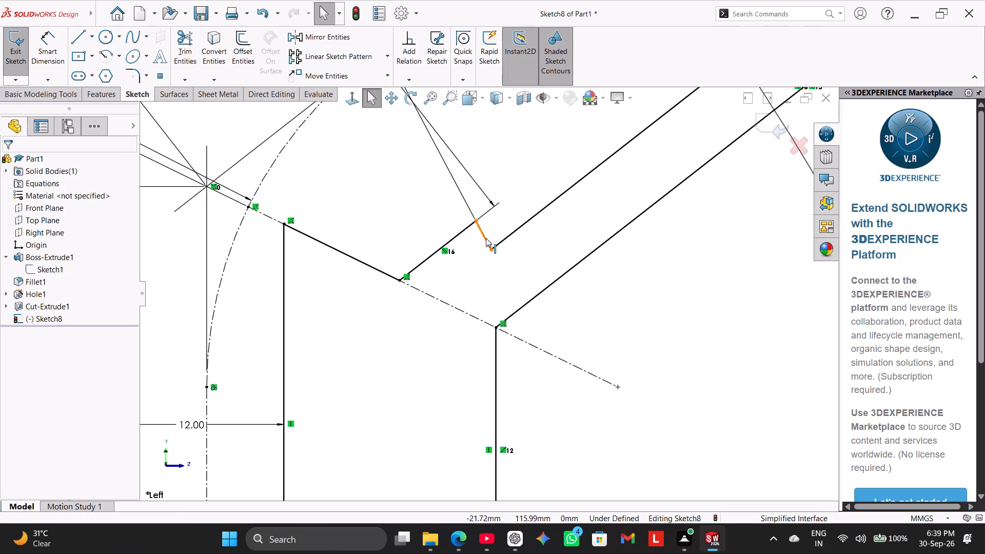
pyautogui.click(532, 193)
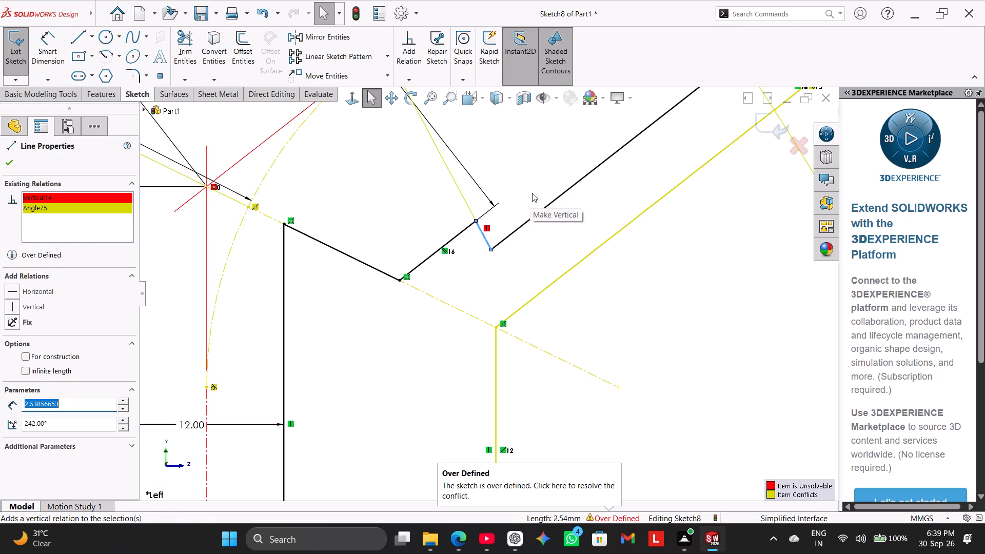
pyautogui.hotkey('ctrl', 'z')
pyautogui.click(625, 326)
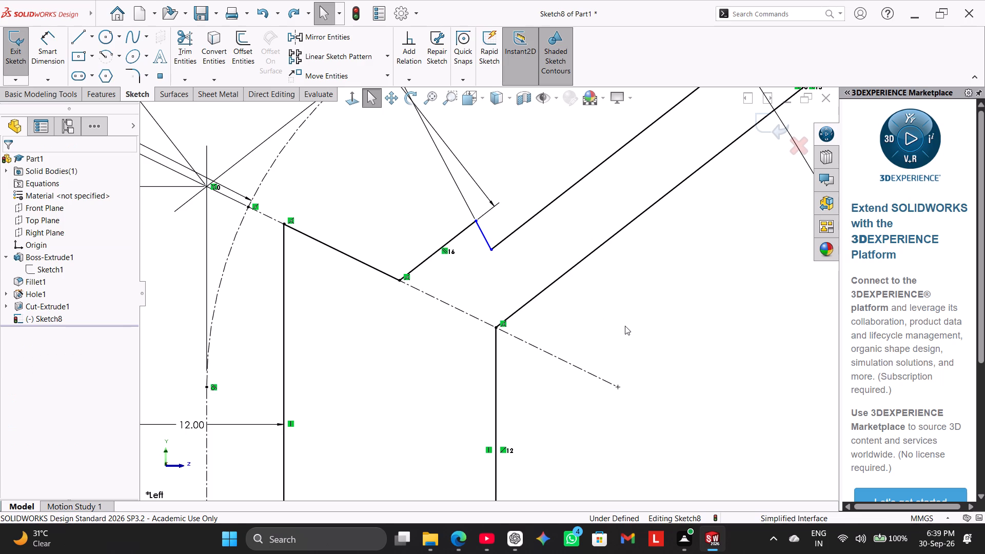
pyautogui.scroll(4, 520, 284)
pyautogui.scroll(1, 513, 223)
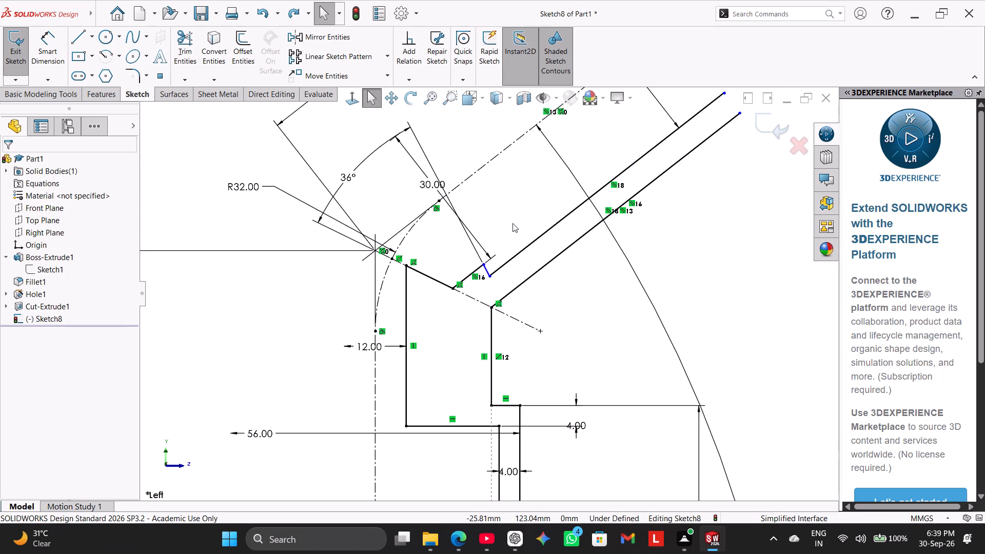
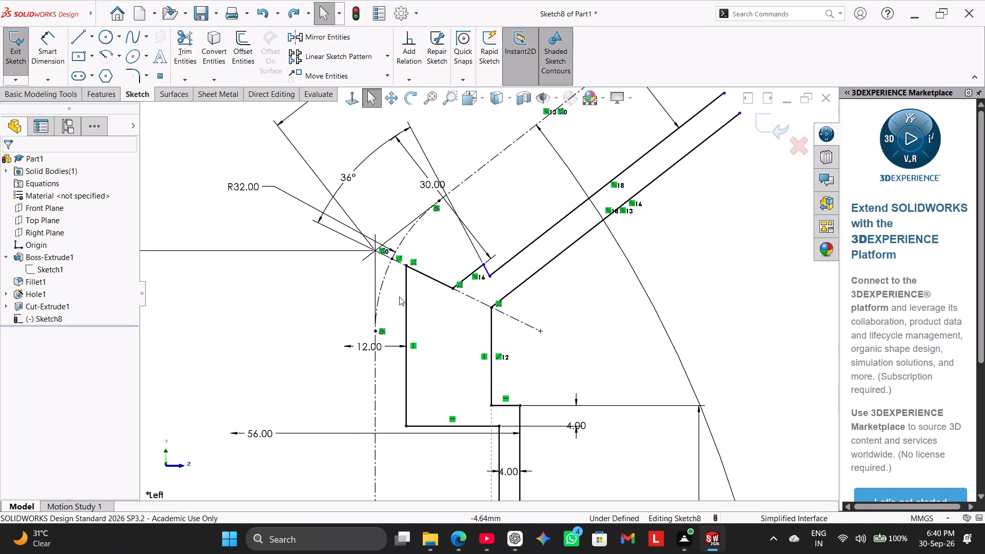
# Sketch a line about 13.9 mm long from the upper end of the short inner step line toward the bend arc's upper endpoint.
pyautogui.scroll(-2, 382, 251)
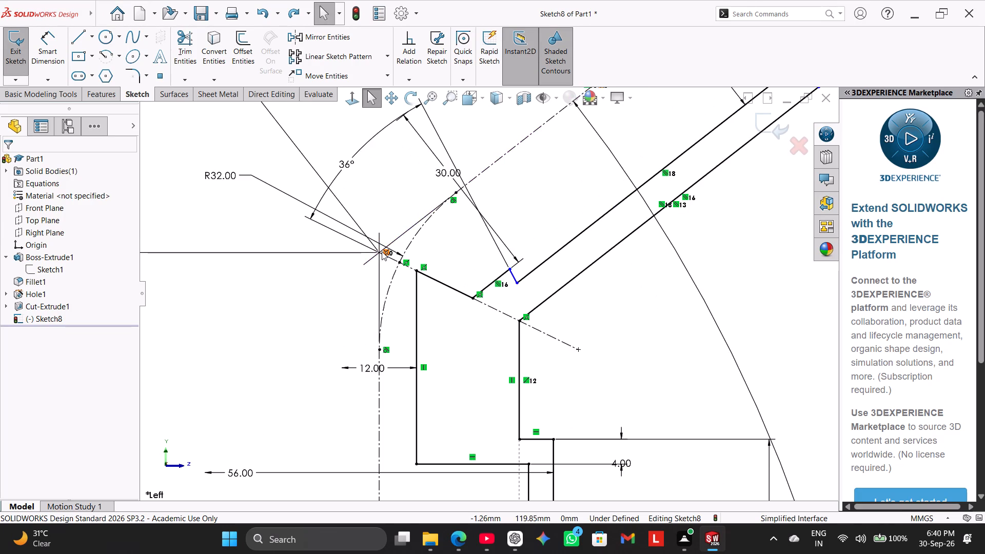
pyautogui.scroll(-3, 382, 251)
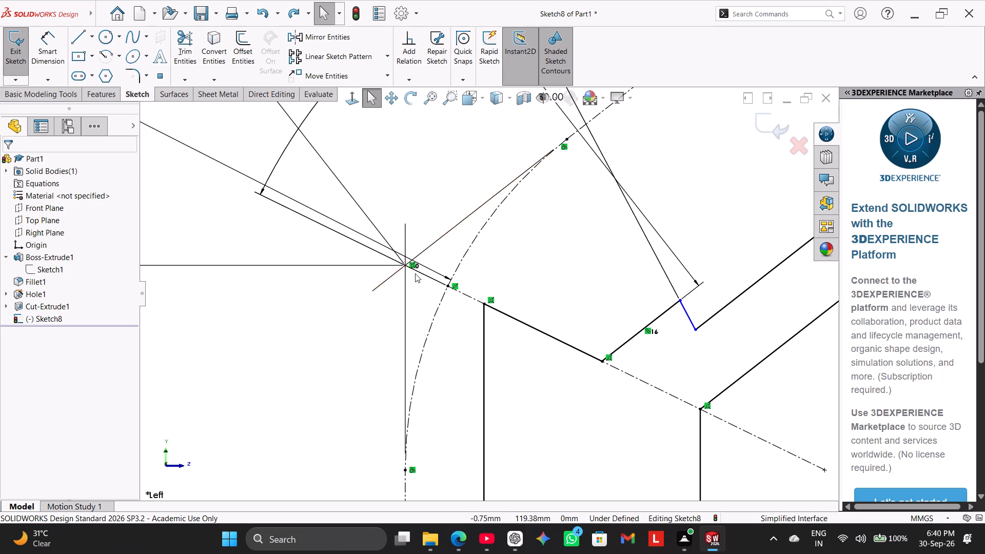
pyautogui.scroll(6, 415, 273)
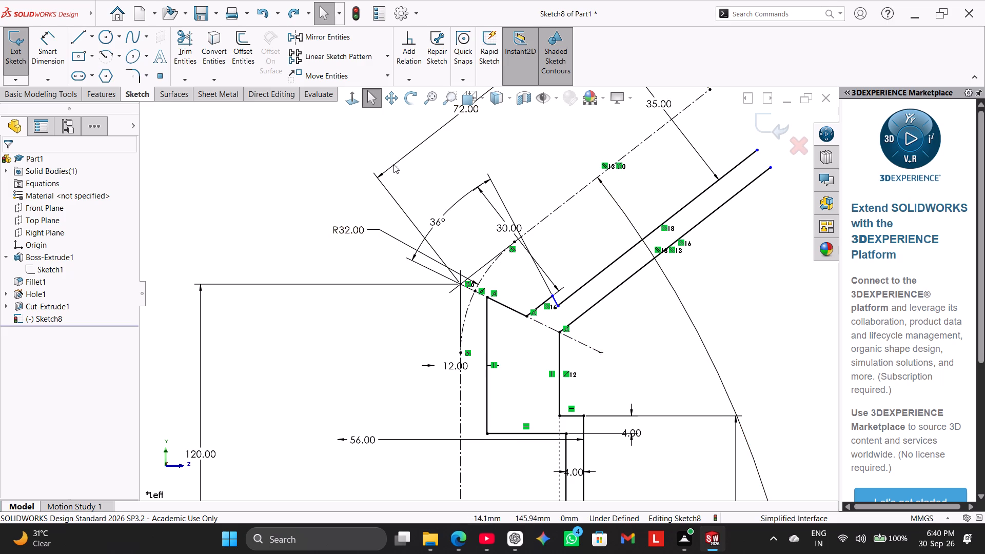
pyautogui.click(93, 44)
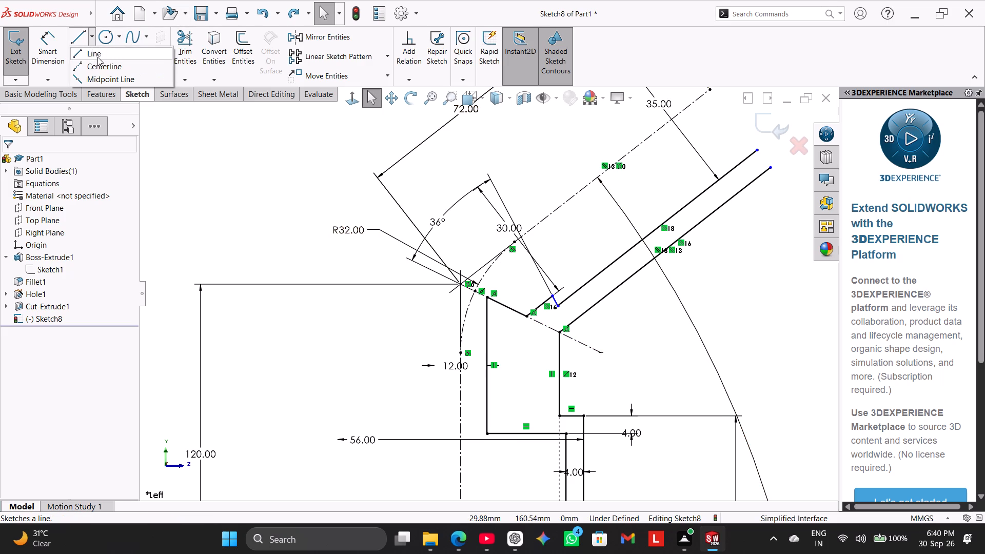
pyautogui.click(98, 57)
pyautogui.scroll(-2, 524, 276)
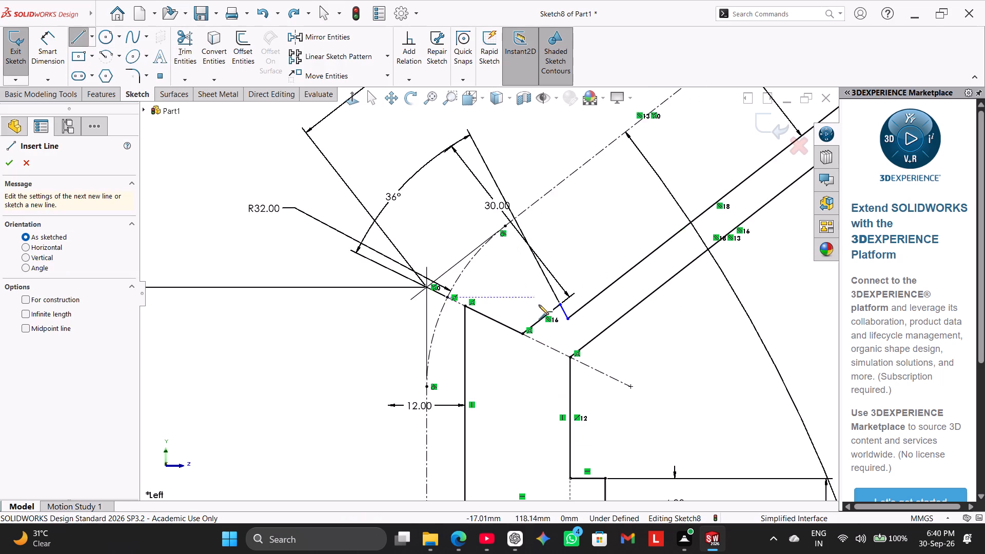
pyautogui.scroll(-3, 539, 305)
pyautogui.click(562, 302)
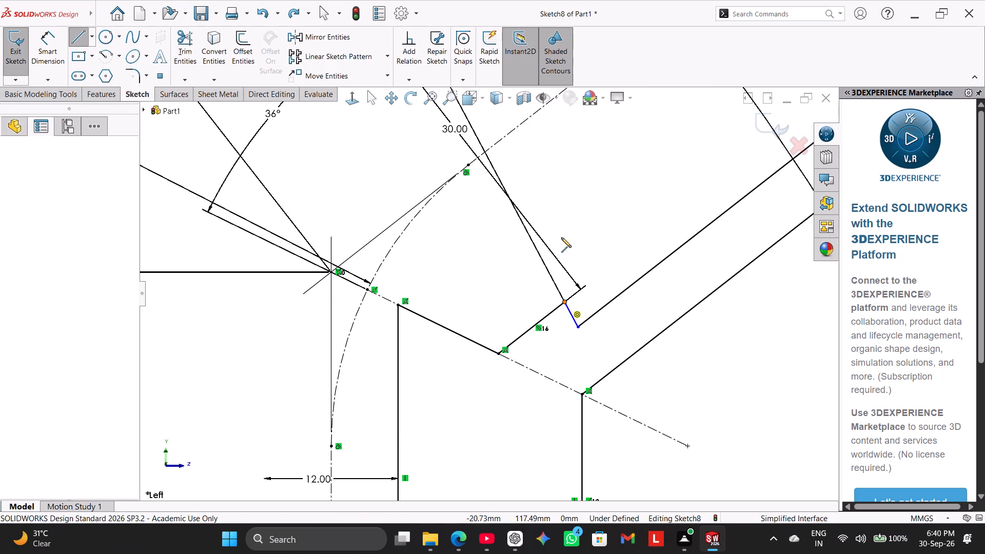
pyautogui.click(492, 168)
pyautogui.rightClick(598, 193)
pyautogui.click(618, 202)
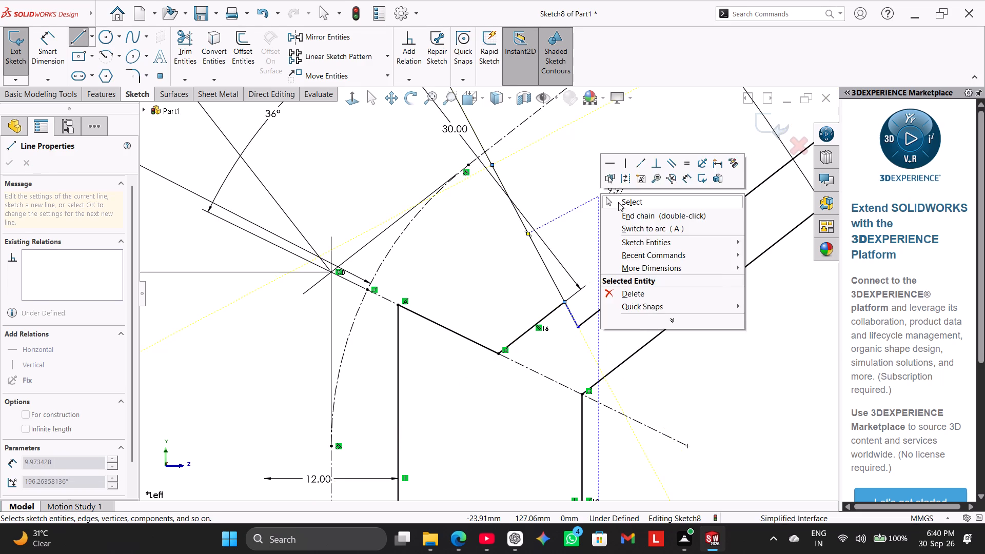
pyautogui.scroll(4, 614, 269)
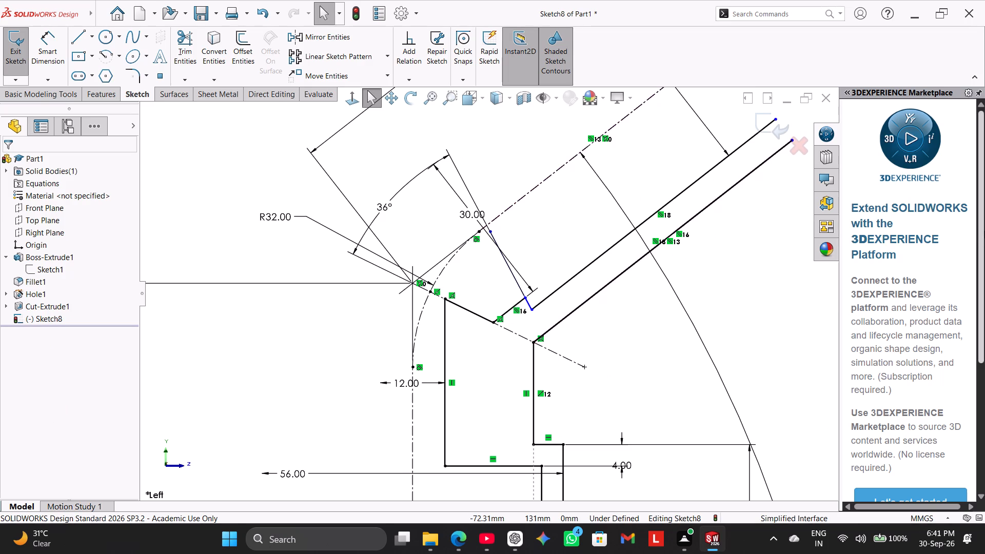
pyautogui.moveTo(984, 516); pyautogui.dragTo(981, 541, button='right')
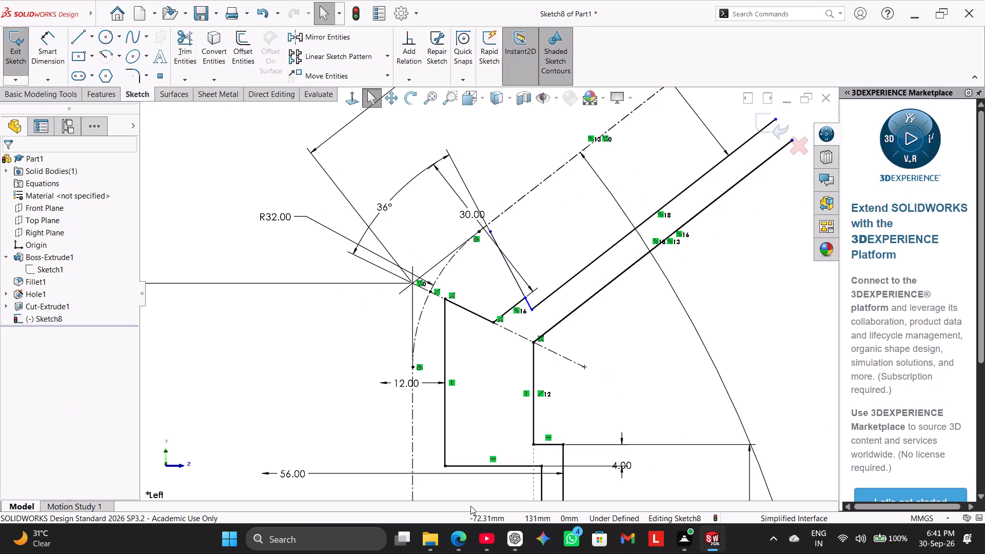
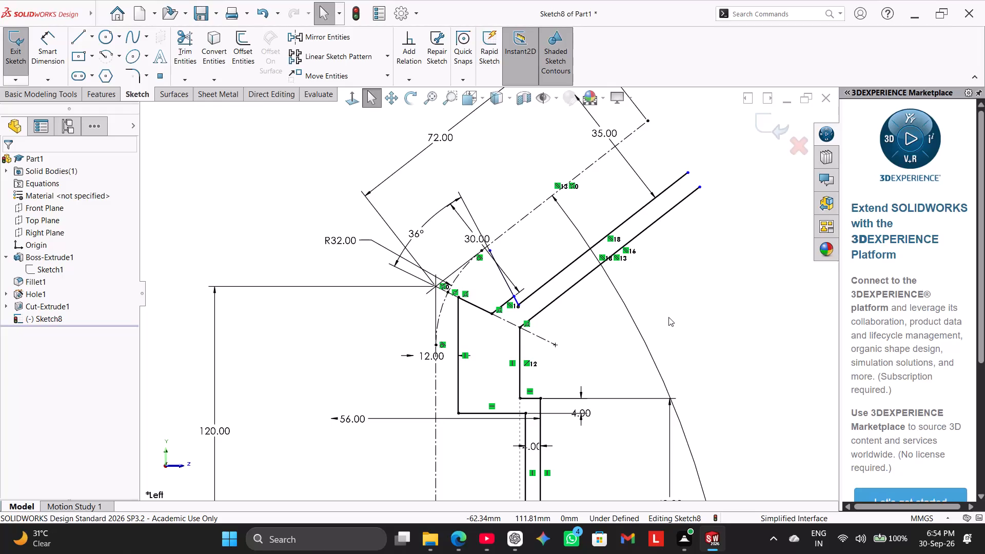
# Delete the lower stepped inner and outer wall lines above the base together with their dimensions and the 38° angle dimension.
pyautogui.scroll(6, 674, 387)
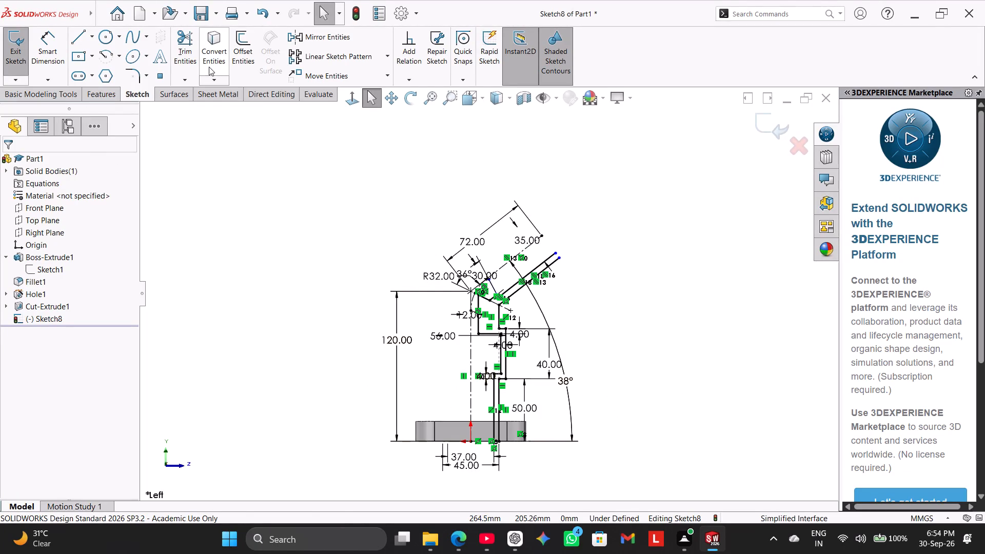
pyautogui.scroll(-2, 436, 409)
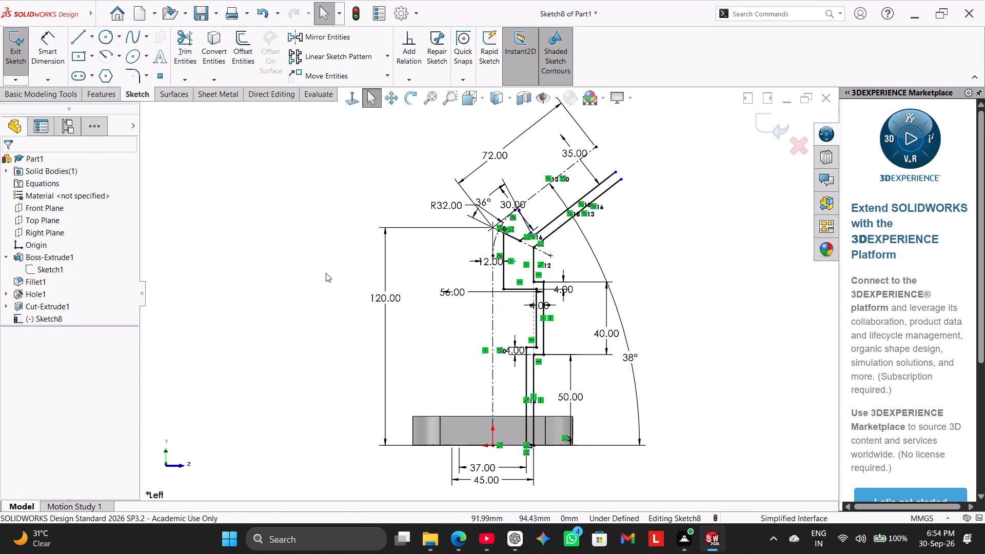
pyautogui.scroll(-3, 704, 436)
pyautogui.moveTo(611, 480); pyautogui.dragTo(342, 353)
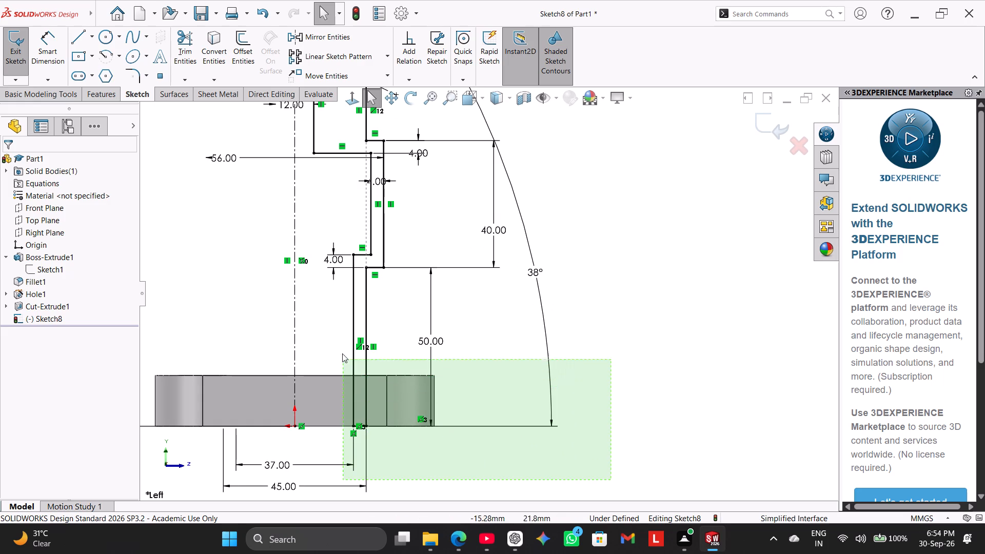
pyautogui.moveTo(342, 353); pyautogui.dragTo(333, 158)
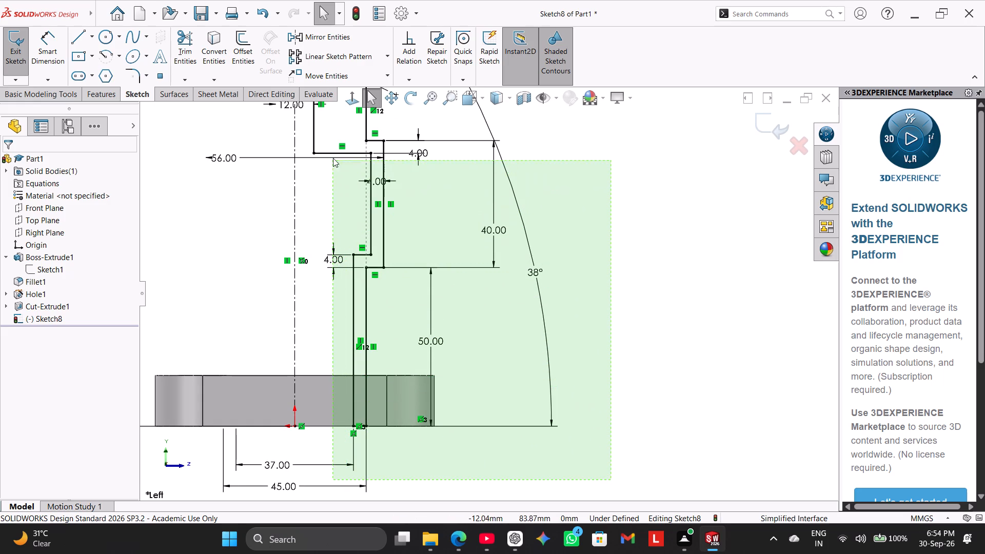
pyautogui.moveTo(333, 158); pyautogui.dragTo(333, 142)
pyautogui.rightClick(670, 305)
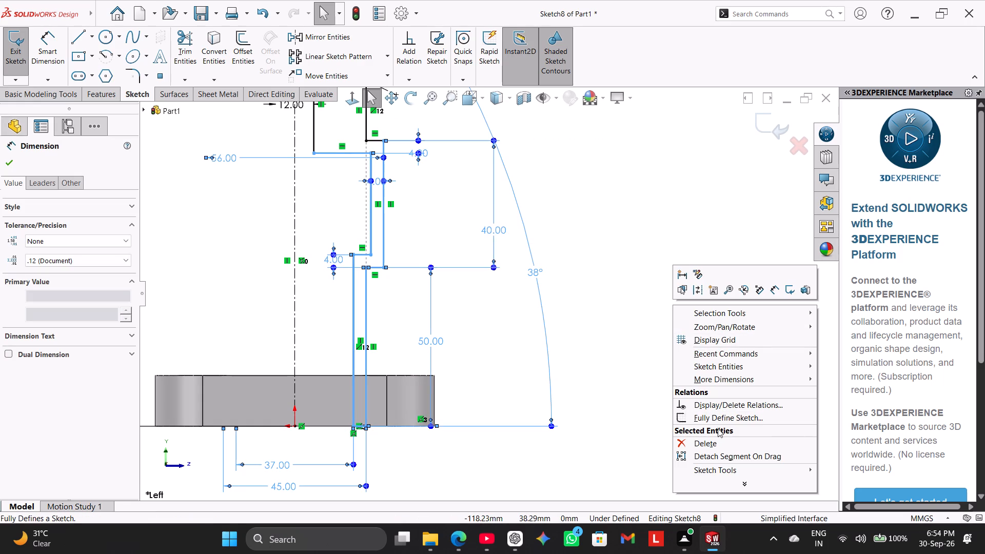
pyautogui.click(719, 436)
pyautogui.click(710, 446)
# Delete the two parallel angled wall lines, the upper outer step lines and the slanted construction line at the bend, including their attached dimensions.
pyautogui.scroll(4, 565, 300)
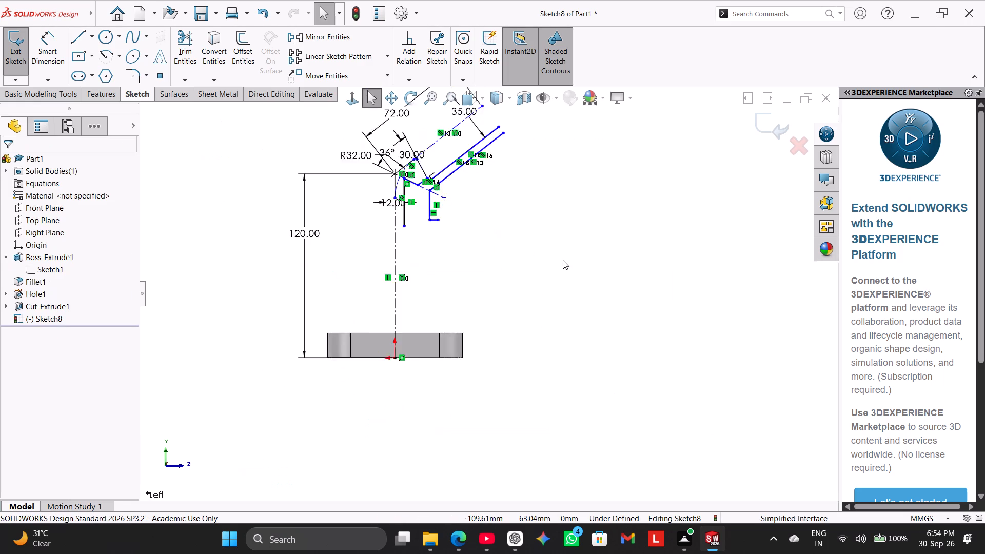
pyautogui.scroll(2, 563, 260)
pyautogui.scroll(-3, 550, 257)
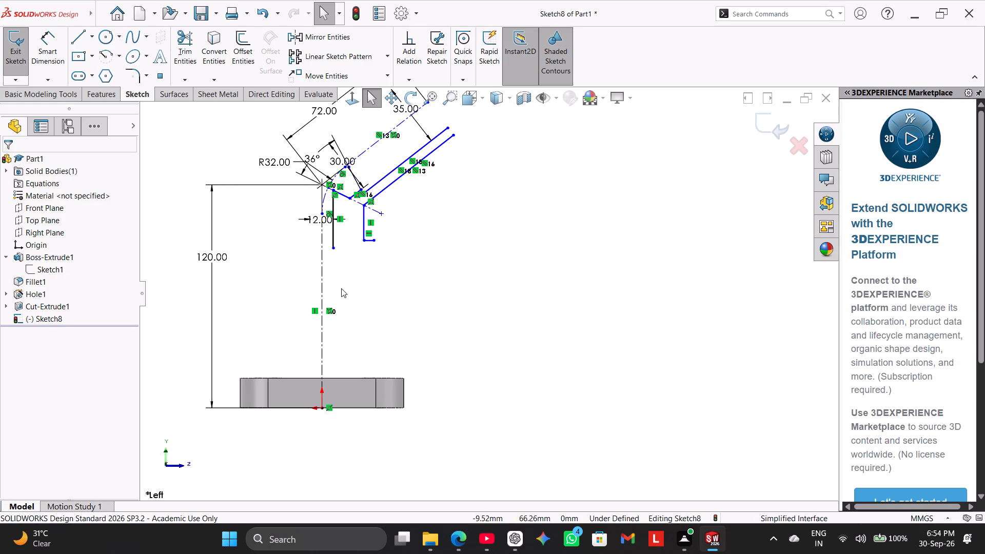
pyautogui.moveTo(430, 315); pyautogui.dragTo(362, 165)
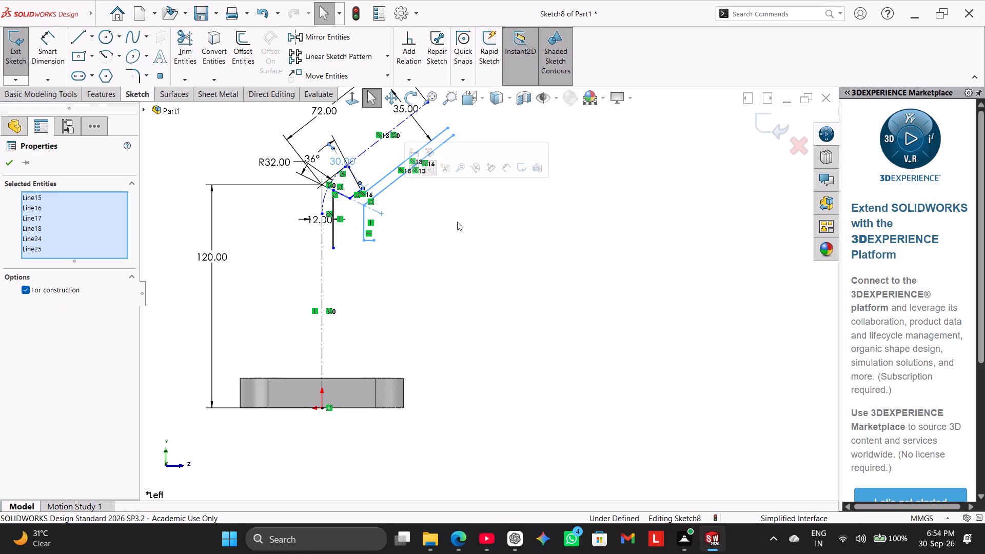
pyautogui.rightClick(474, 219)
pyautogui.click(530, 355)
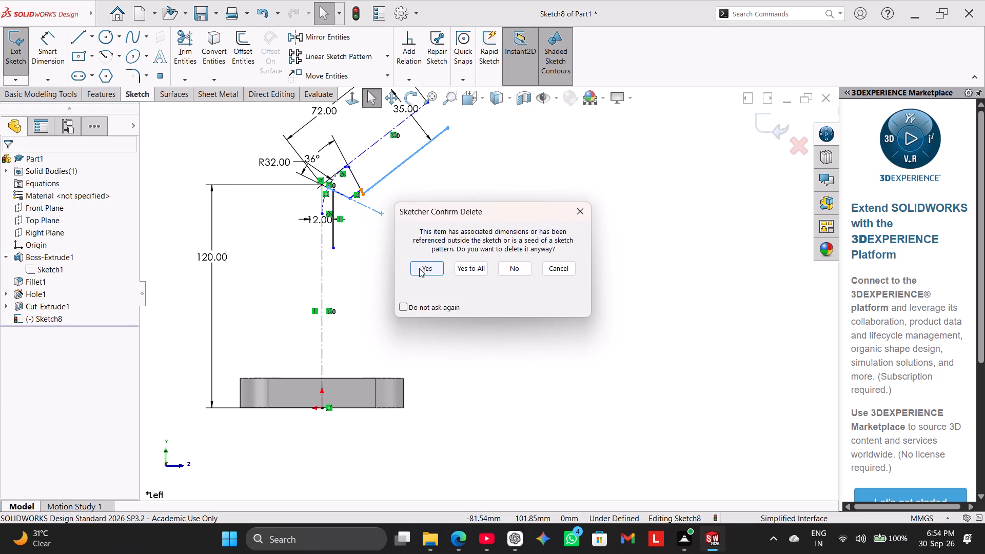
pyautogui.click(422, 269)
pyautogui.click(418, 267)
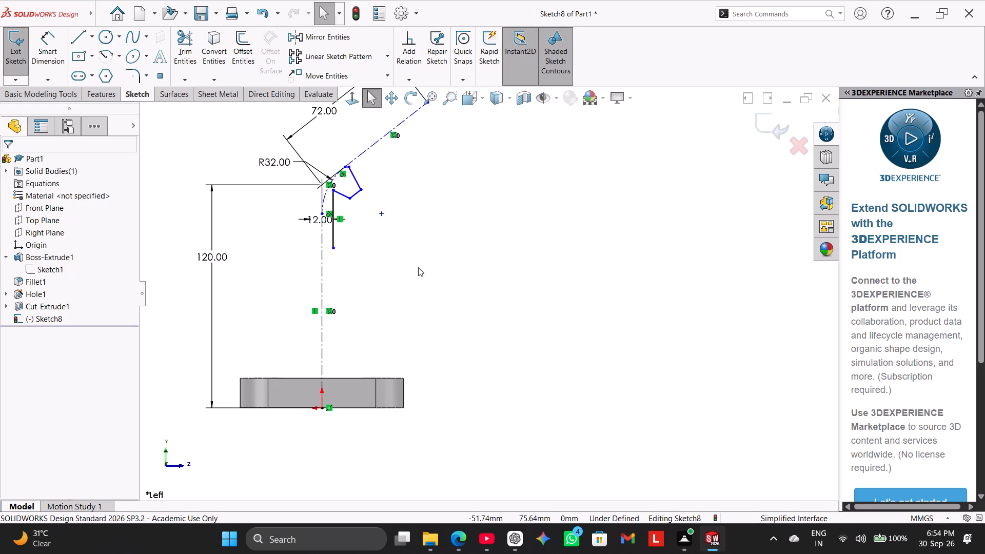
# Delete the two short perpendicular step lines and the remaining short slanted line beside the bend arc.
pyautogui.scroll(-5, 376, 217)
pyautogui.moveTo(372, 350); pyautogui.dragTo(298, 241)
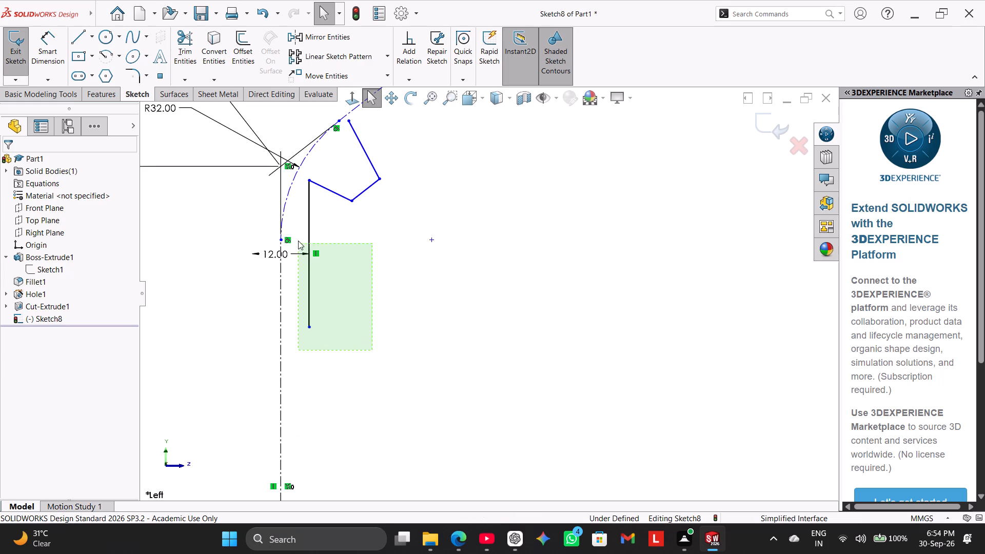
pyautogui.moveTo(298, 241); pyautogui.dragTo(311, 191)
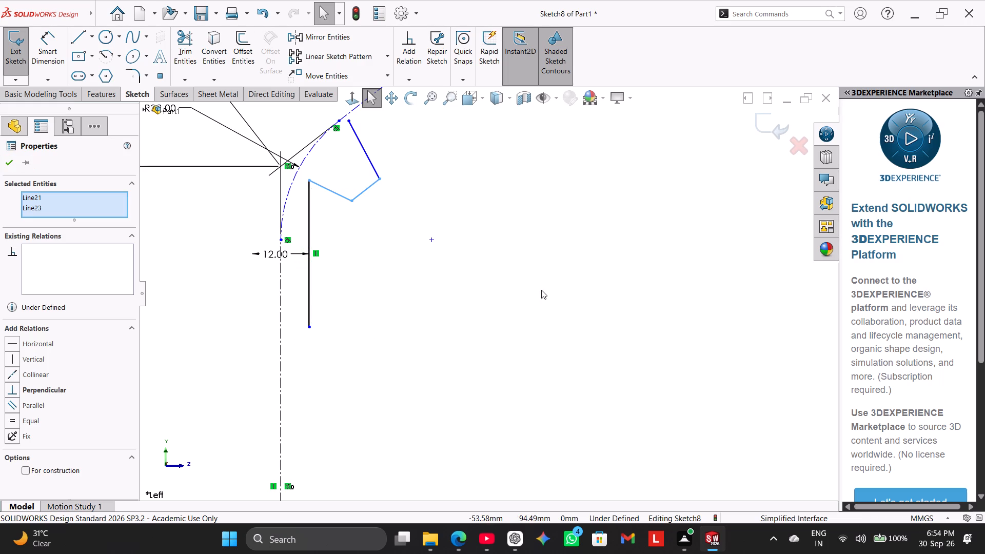
pyautogui.rightClick(459, 215)
pyautogui.click(520, 353)
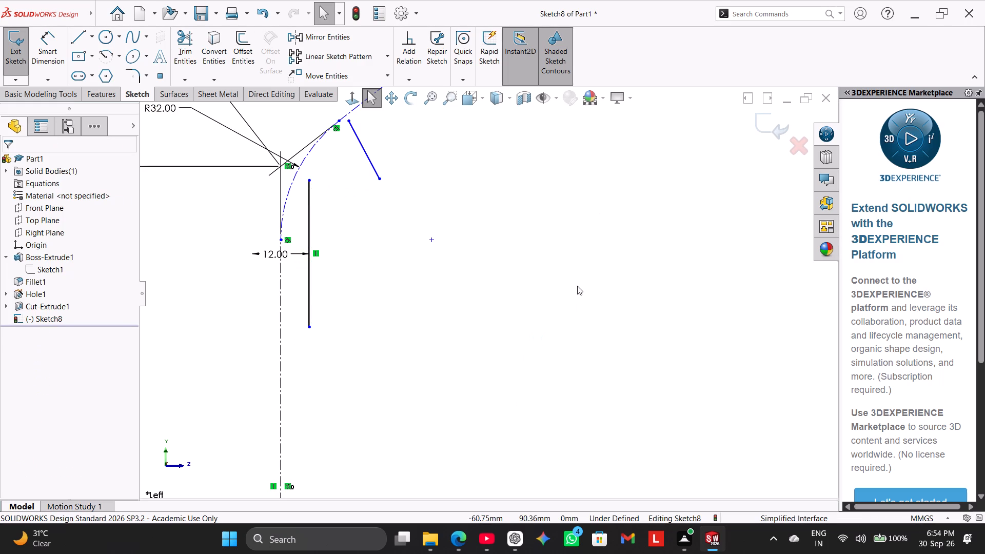
pyautogui.scroll(2, 449, 206)
pyautogui.moveTo(448, 196); pyautogui.dragTo(395, 223)
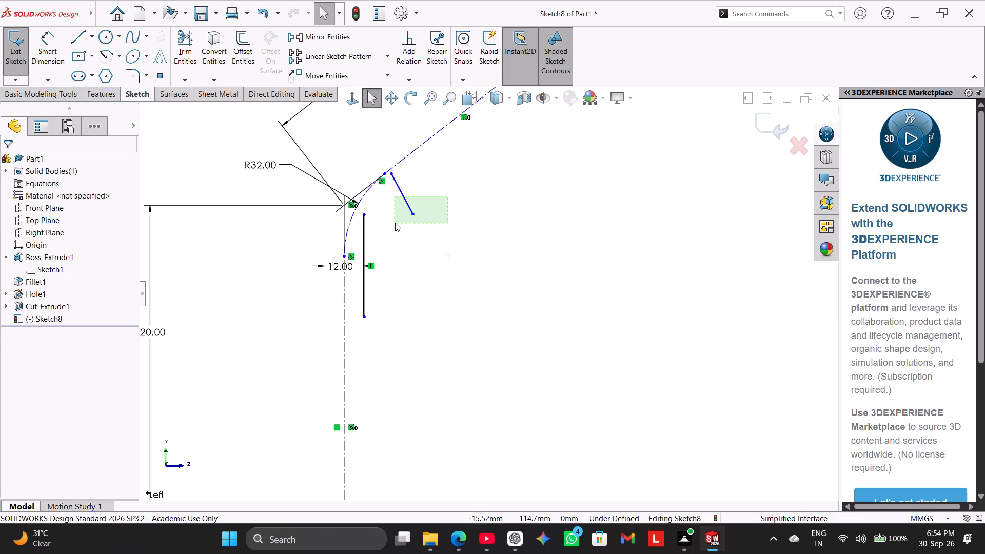
pyautogui.moveTo(395, 223); pyautogui.dragTo(363, 270)
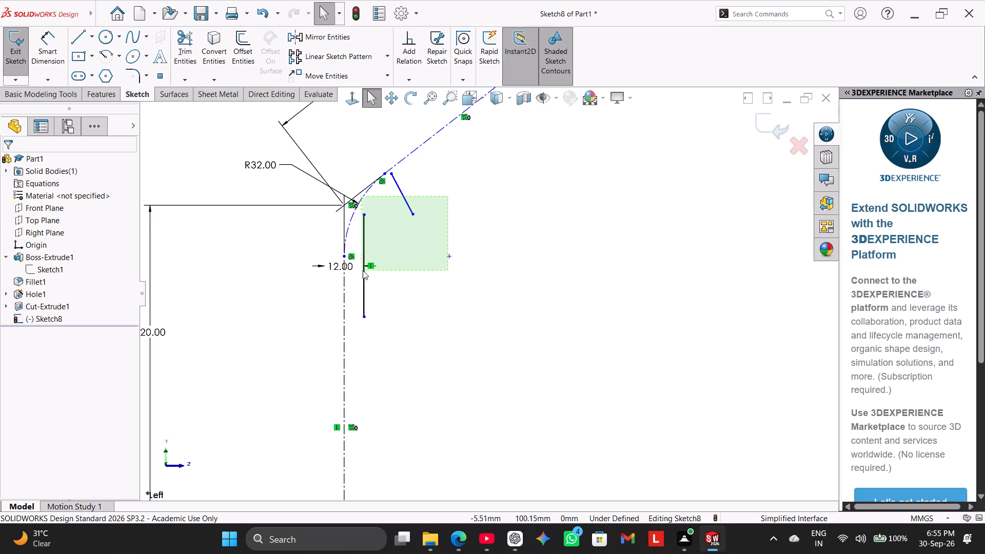
pyautogui.moveTo(363, 270); pyautogui.dragTo(367, 265)
pyautogui.rightClick(468, 312)
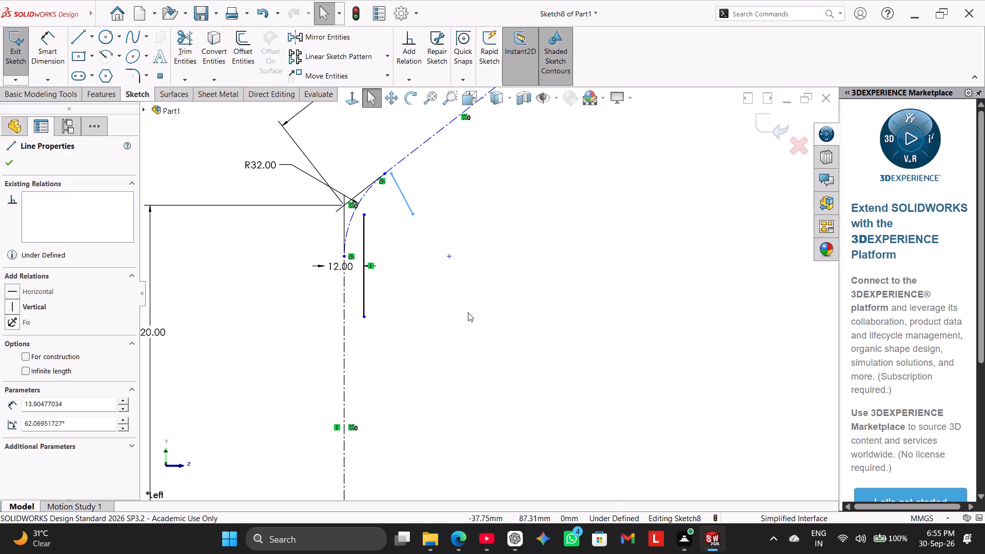
pyautogui.click(515, 467)
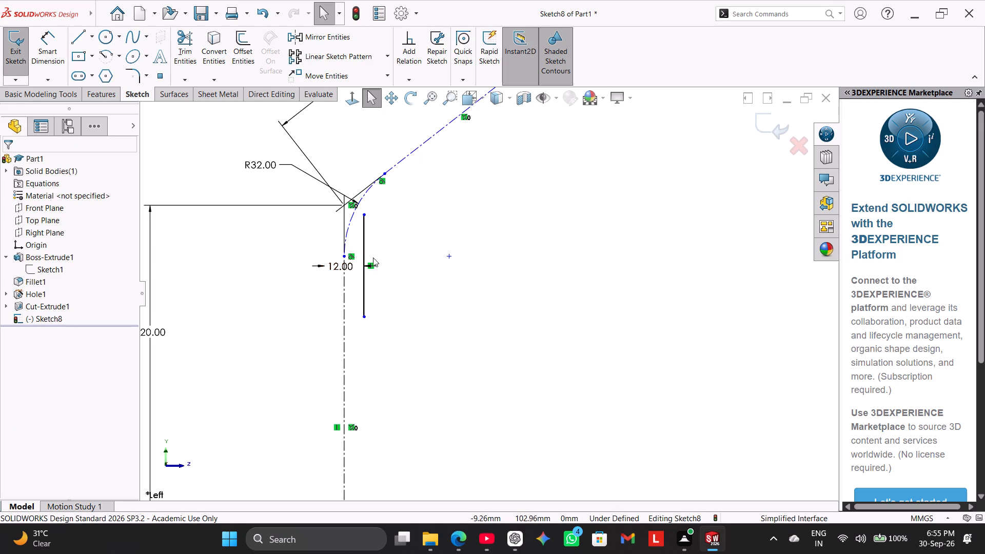
# Delete the vertical inner wall line beside the centerline along with its 12 mm dimension.
pyautogui.rightClick(365, 247)
pyautogui.click(421, 413)
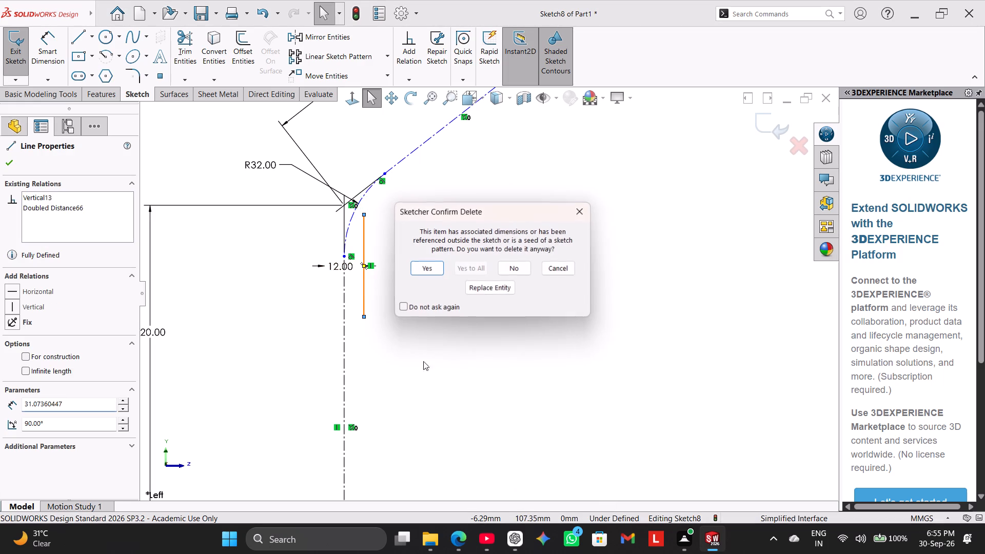
pyautogui.click(428, 268)
# Delete the 72 mm length dimension of the angled centerline.
pyautogui.scroll(2, 430, 268)
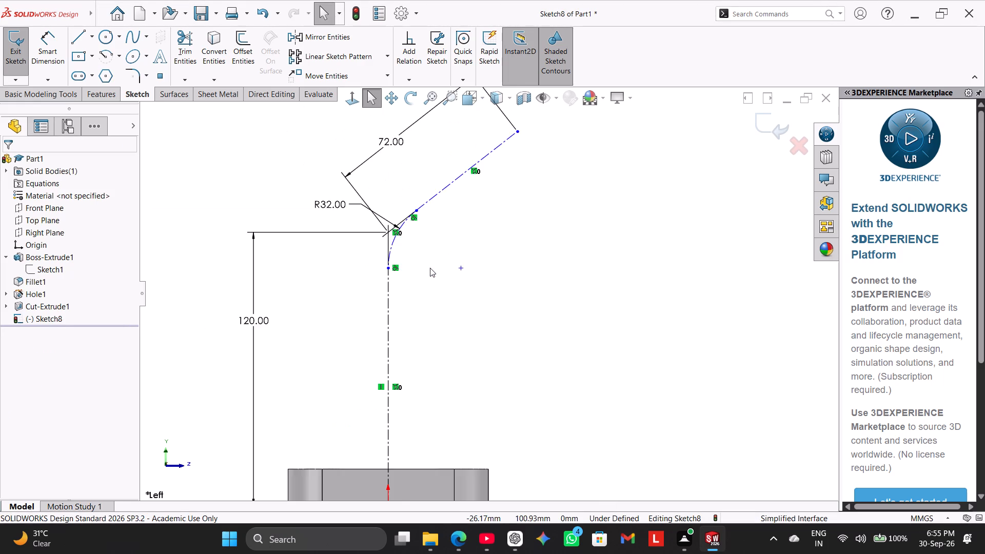
pyautogui.scroll(1, 430, 268)
pyautogui.moveTo(287, 168); pyautogui.dragTo(387, 173)
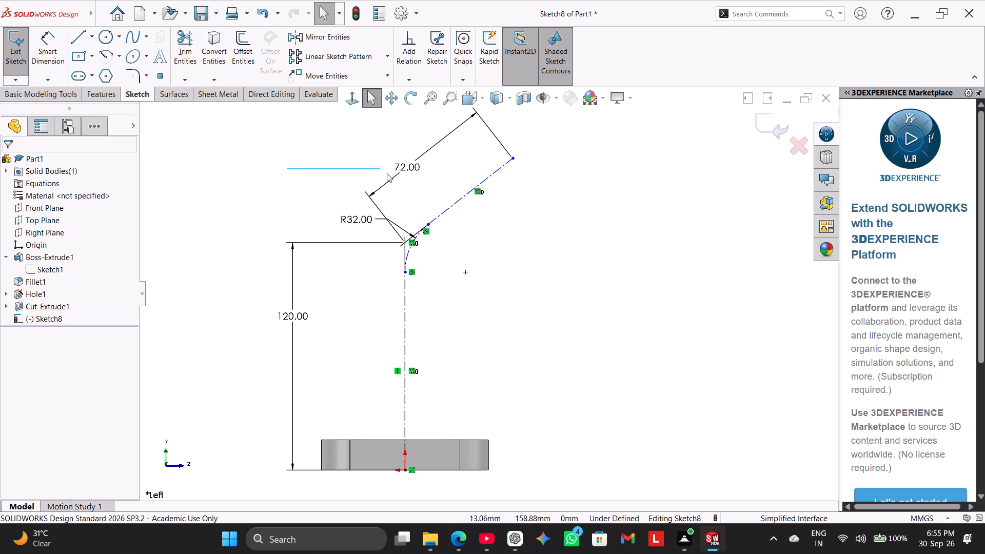
pyautogui.moveTo(387, 173); pyautogui.dragTo(415, 202)
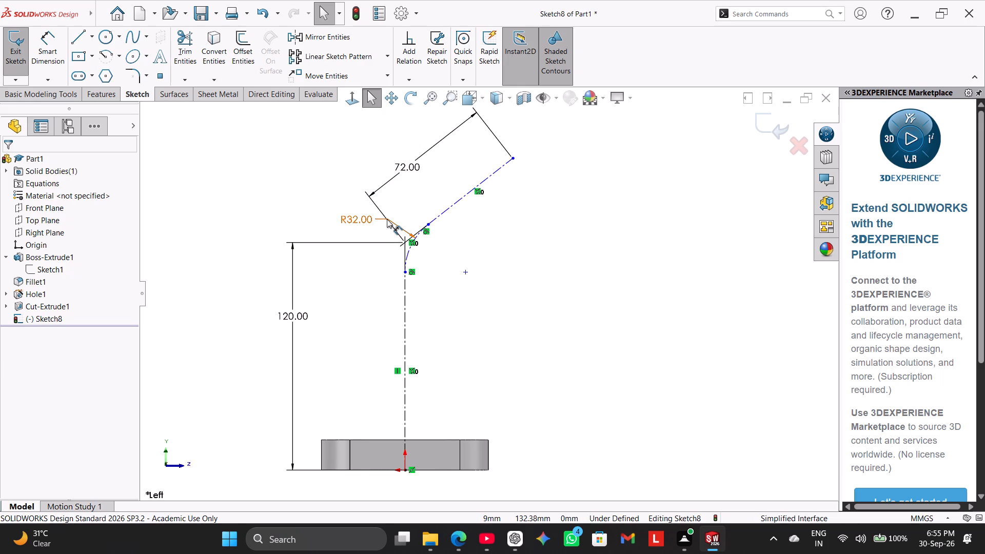
pyautogui.rightClick(387, 219)
pyautogui.click(313, 176)
pyautogui.rightClick(402, 169)
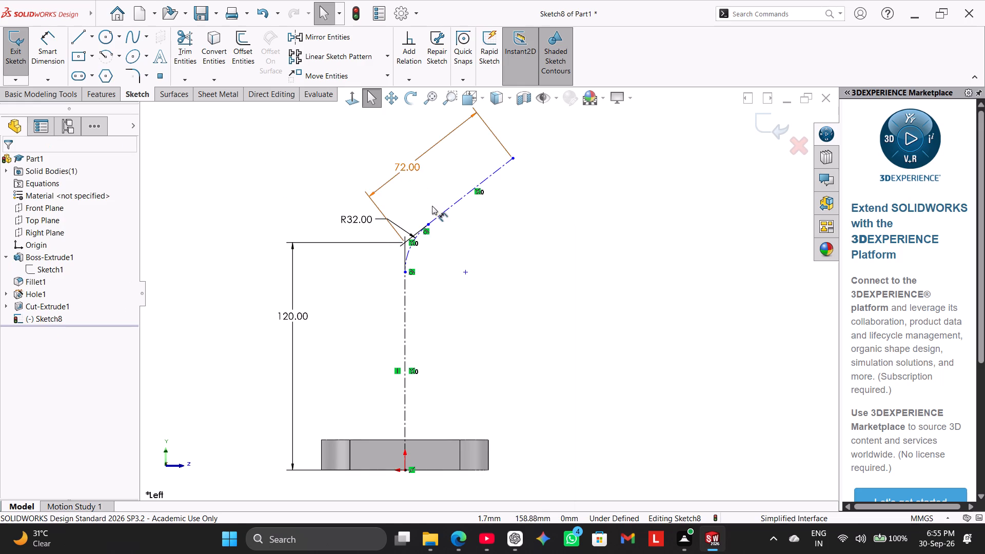
pyautogui.click(459, 324)
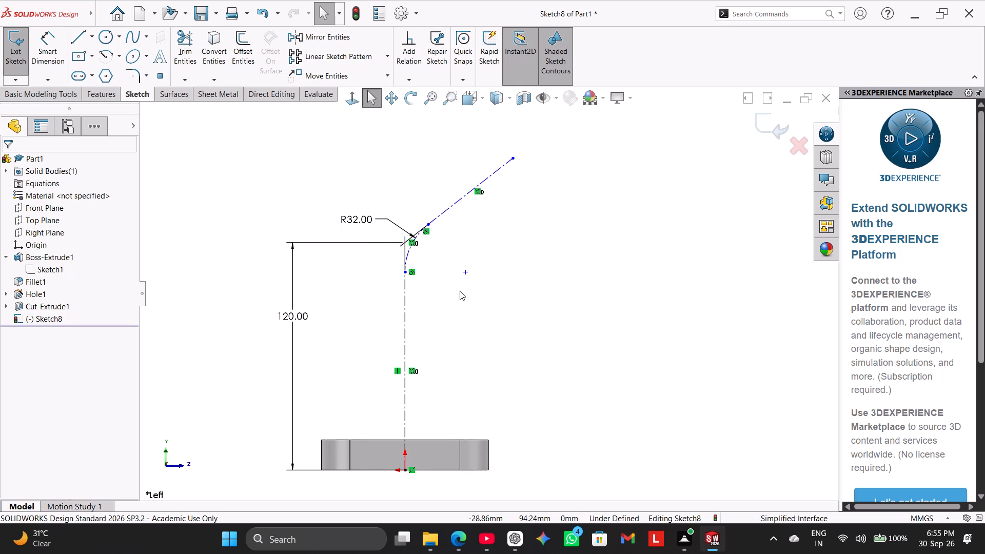
# Dimension the angle between the angled centerline and the base's bottom edge at 38°.
pyautogui.click(59, 36)
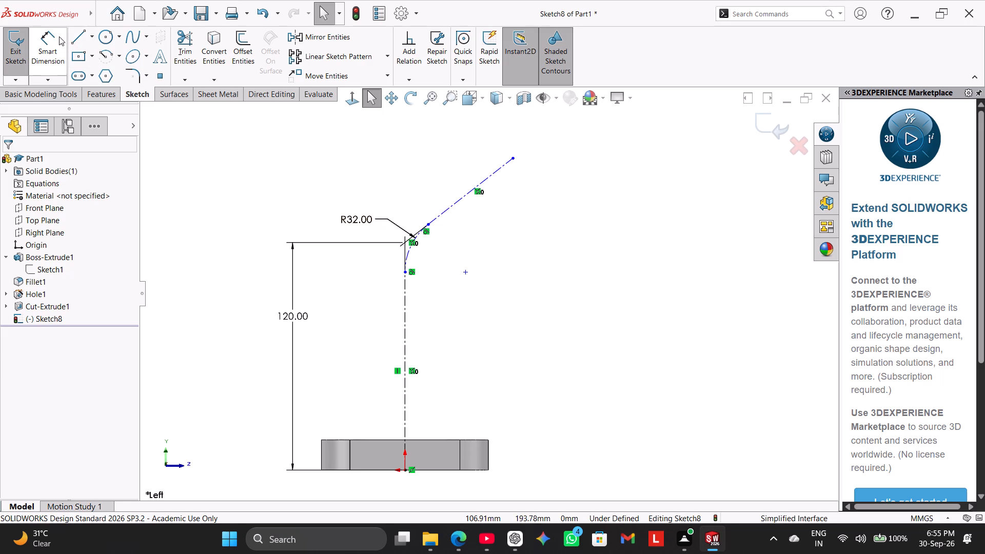
pyautogui.click(463, 197)
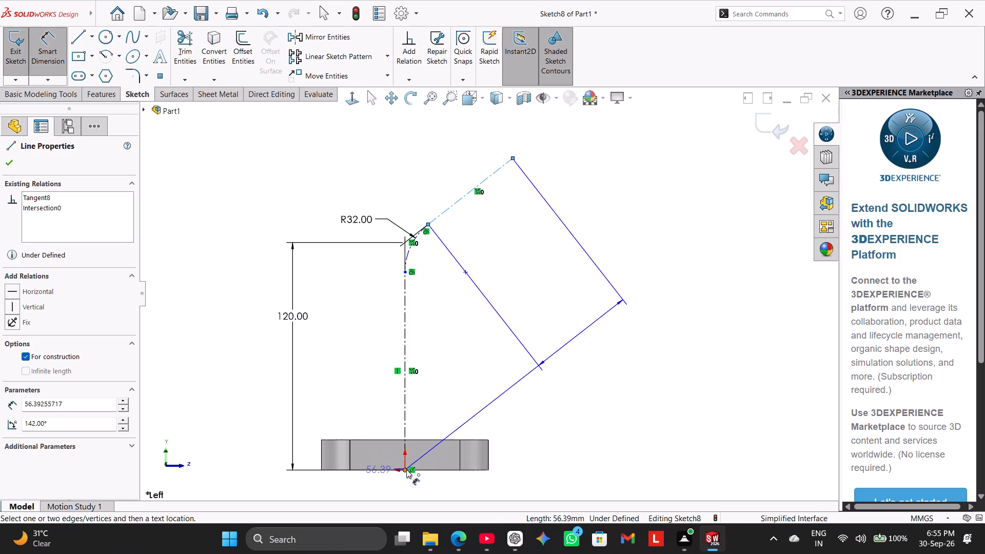
pyautogui.click(420, 470)
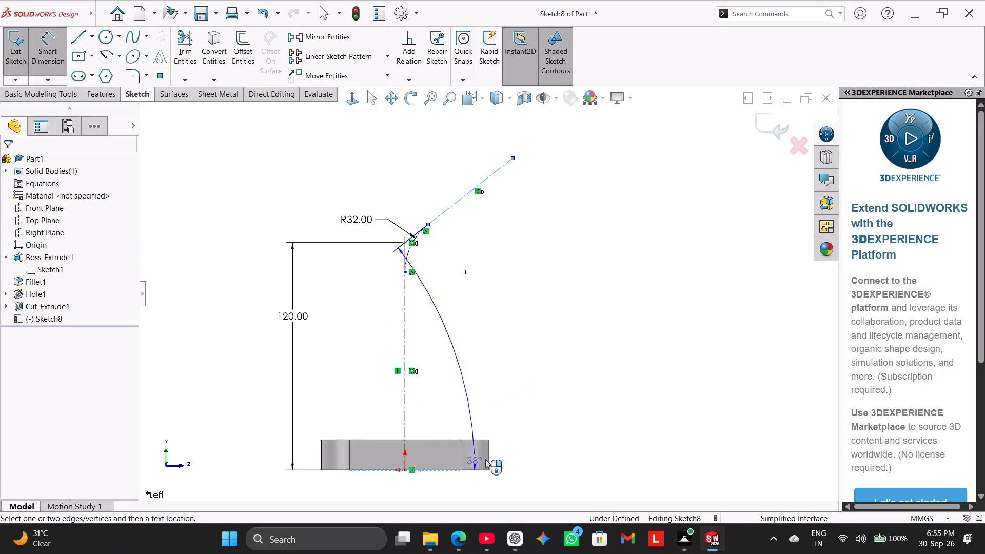
pyautogui.click(599, 399)
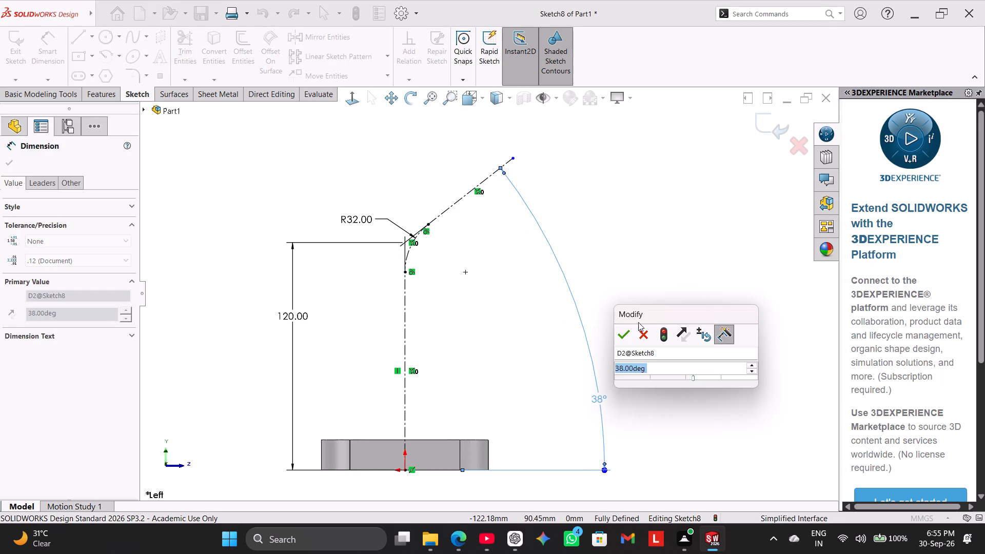
pyautogui.click(628, 339)
pyautogui.rightClick(464, 228)
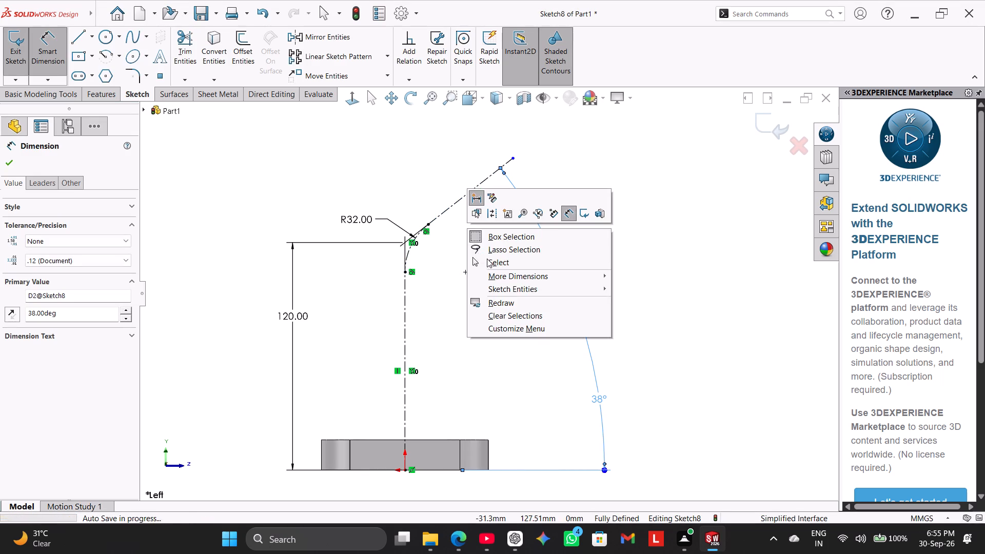
pyautogui.click(487, 261)
# Delete the intersection relation on the angled centerline at the bend's virtual corner.
pyautogui.scroll(-4, 485, 227)
pyautogui.rightClick(465, 171)
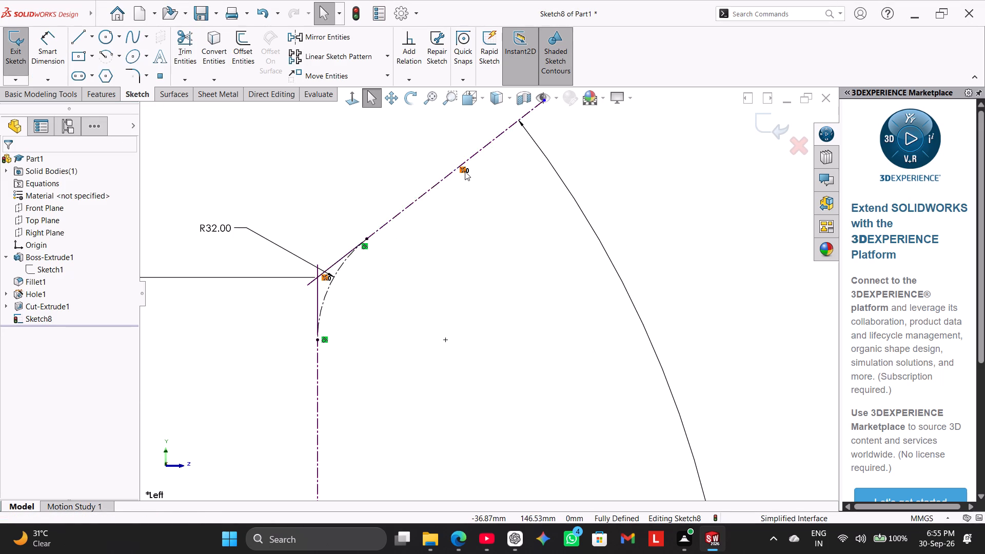
pyautogui.click(499, 294)
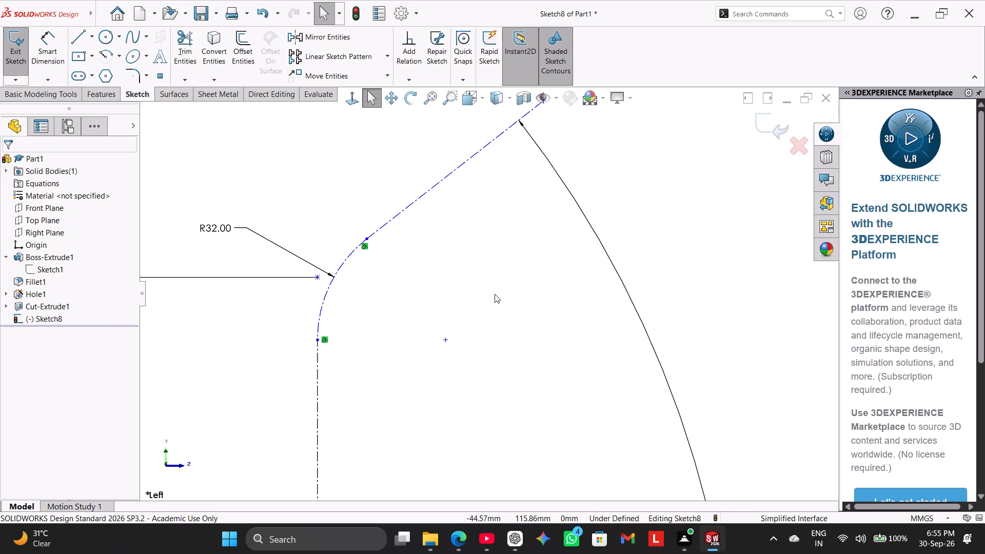
pyautogui.scroll(3, 495, 294)
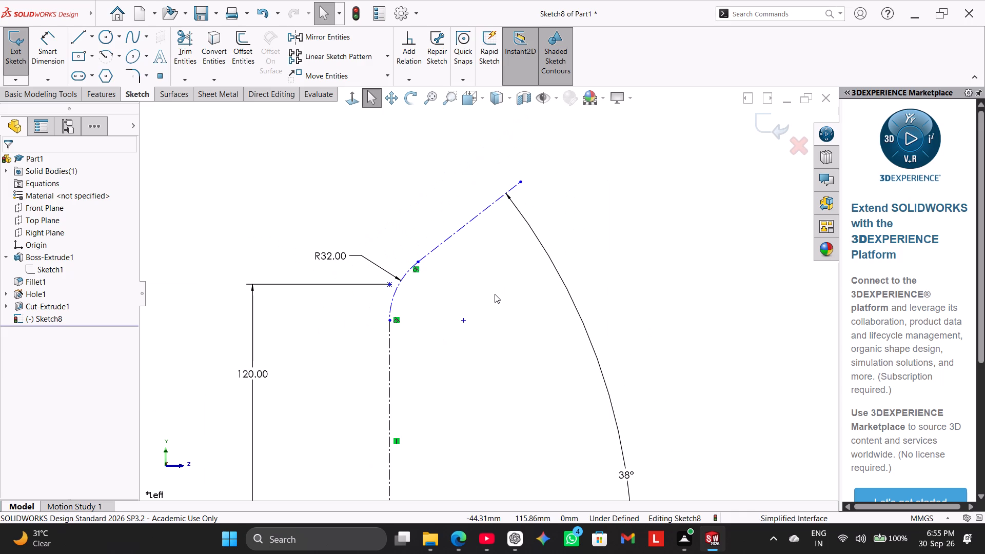
pyautogui.scroll(2, 495, 294)
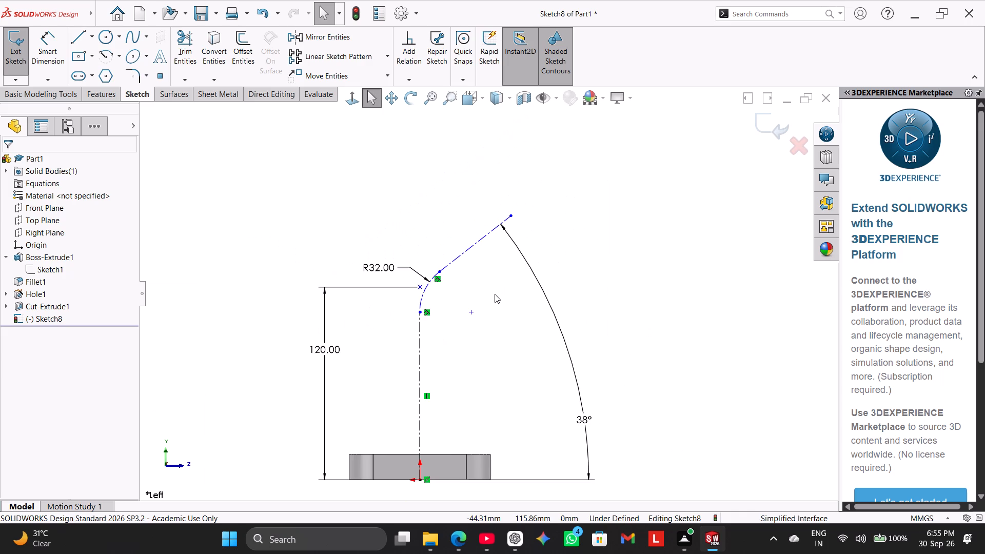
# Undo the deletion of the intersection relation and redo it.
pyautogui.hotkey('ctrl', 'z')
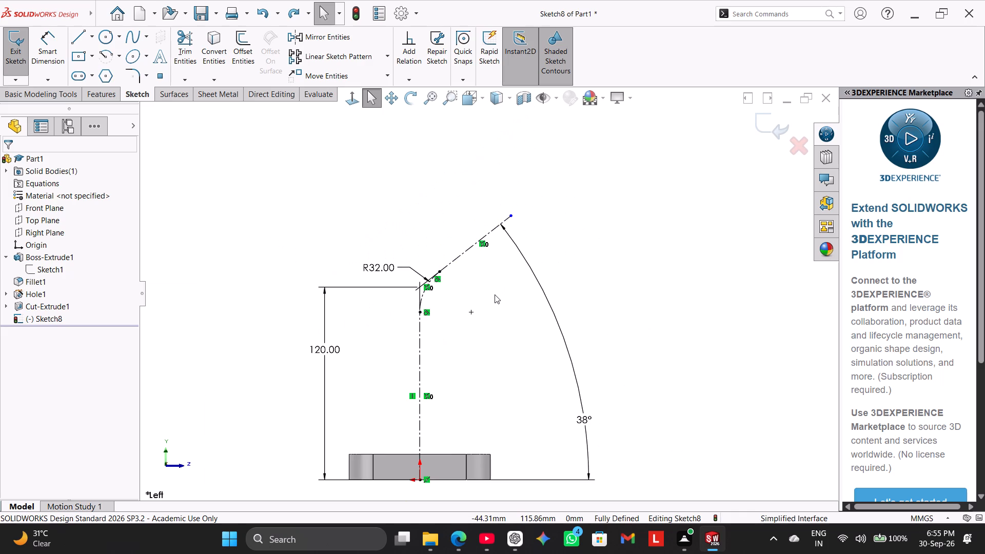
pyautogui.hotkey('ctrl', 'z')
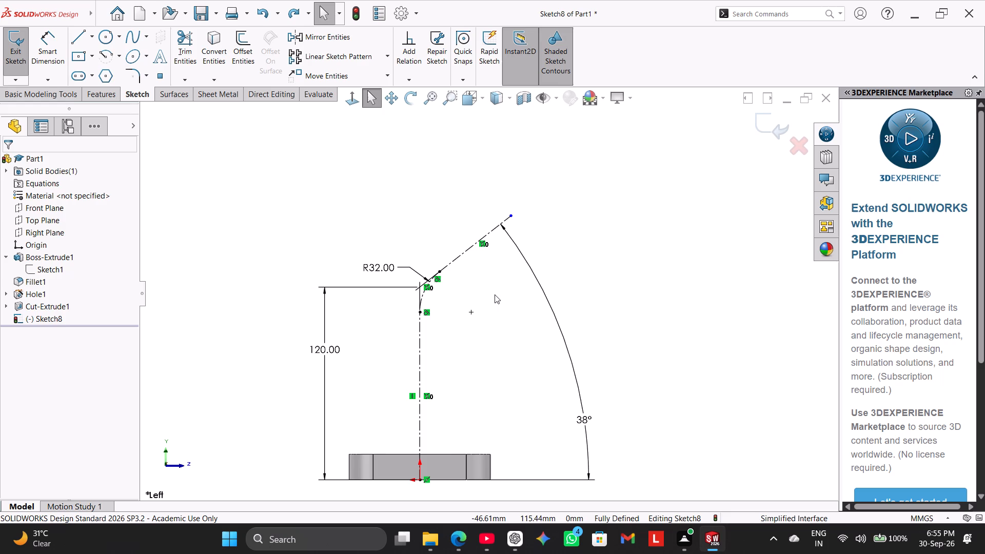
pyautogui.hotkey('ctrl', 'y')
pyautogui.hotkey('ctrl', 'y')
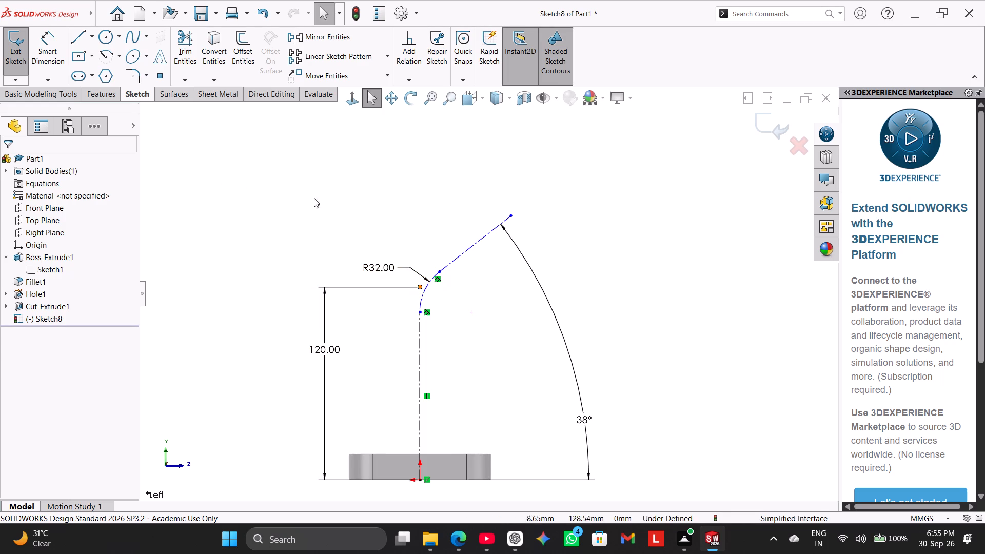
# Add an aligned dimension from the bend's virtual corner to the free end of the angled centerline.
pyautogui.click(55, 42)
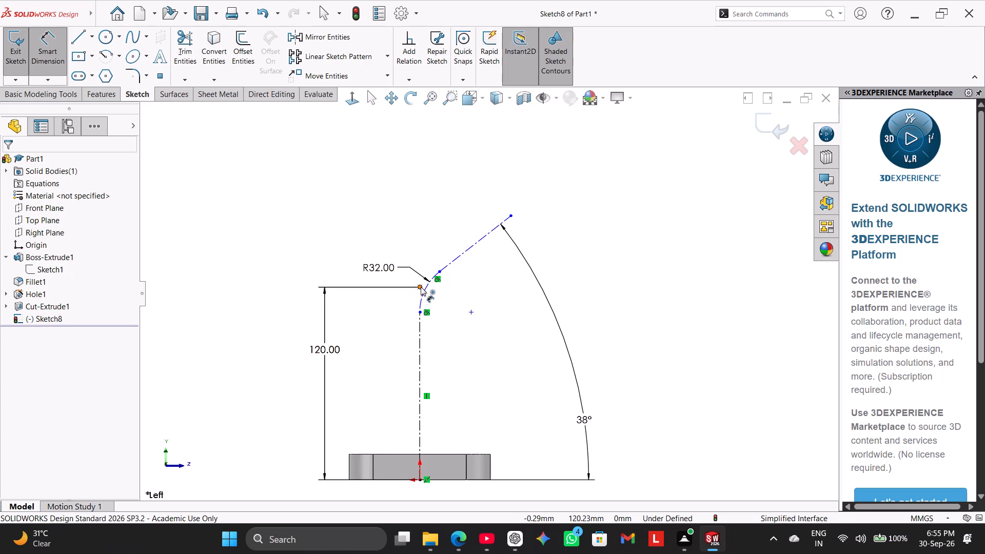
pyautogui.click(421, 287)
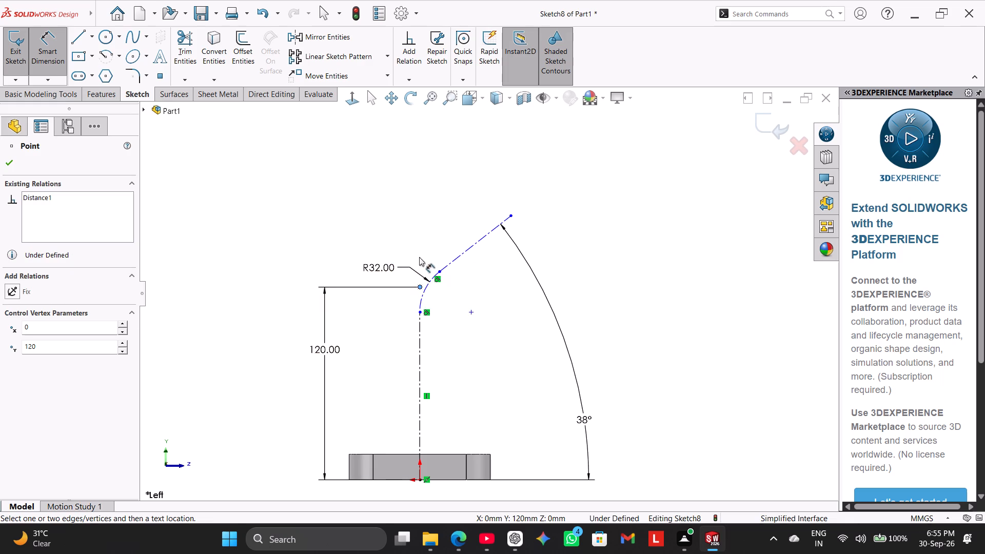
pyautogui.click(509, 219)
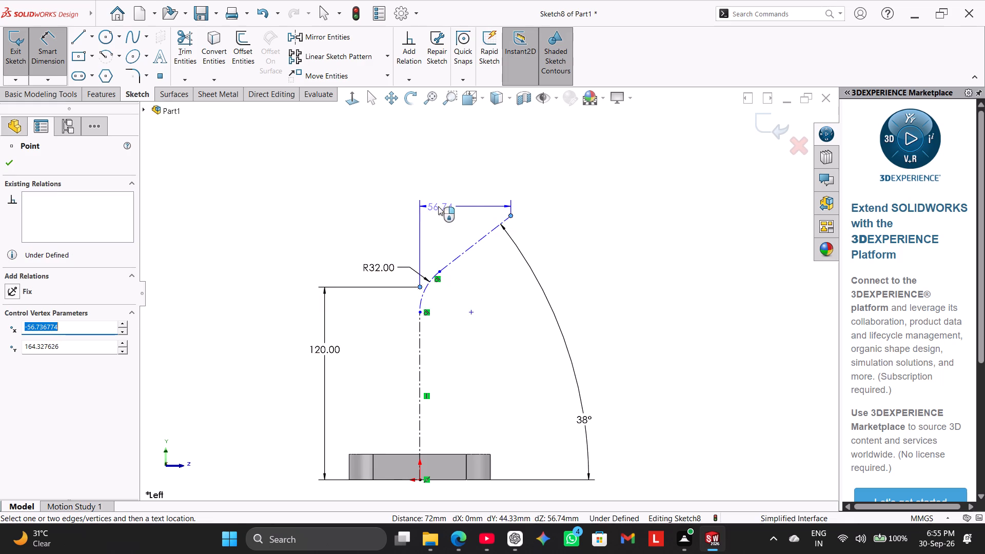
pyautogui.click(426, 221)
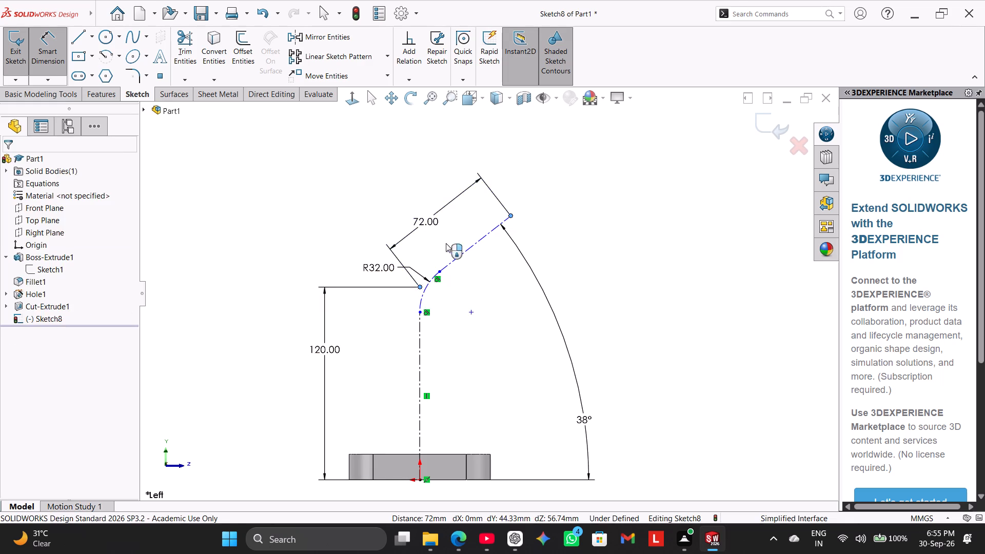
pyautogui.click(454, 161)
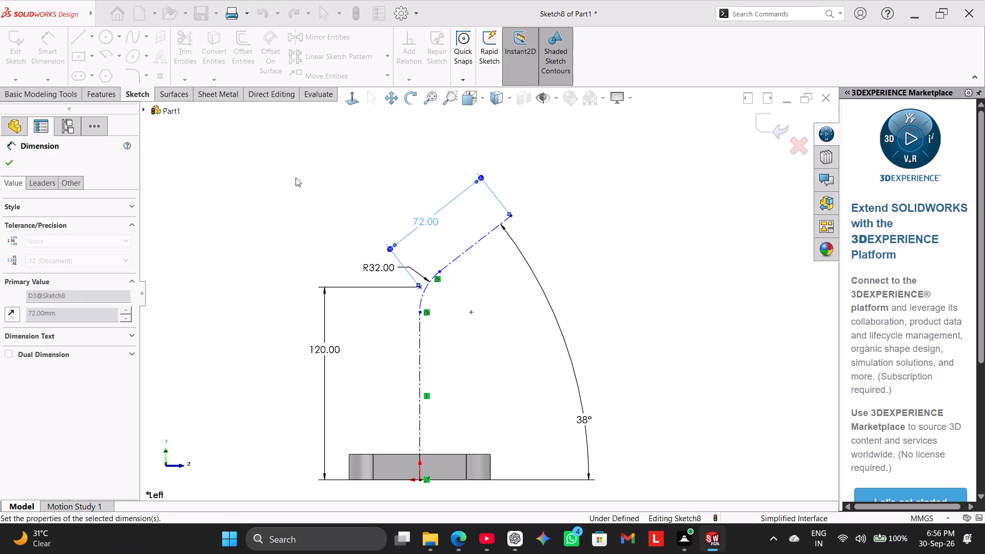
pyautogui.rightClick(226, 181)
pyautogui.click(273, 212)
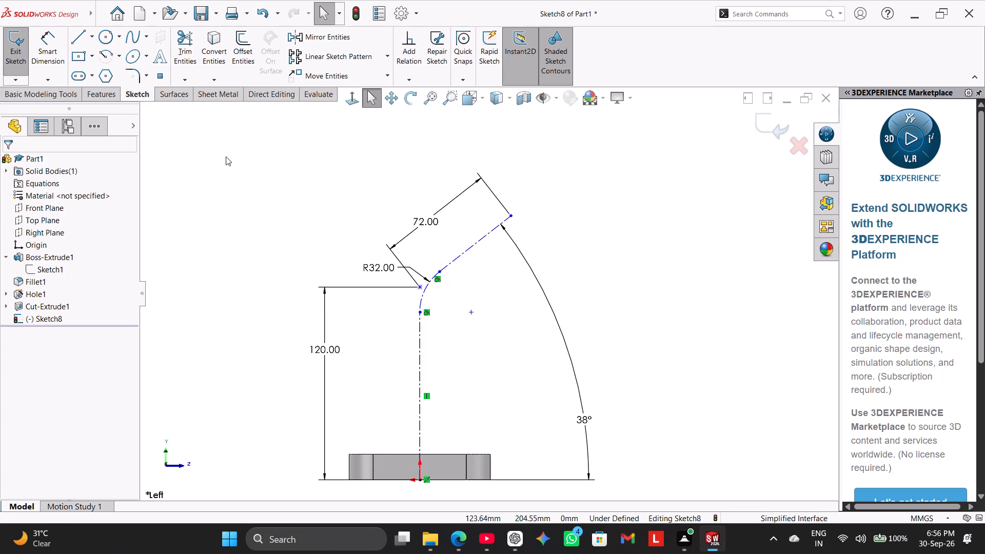
# Delete the angled centerline and the R32 bend arc from the sketch, including their associated dimensions.
pyautogui.rightClick(466, 249)
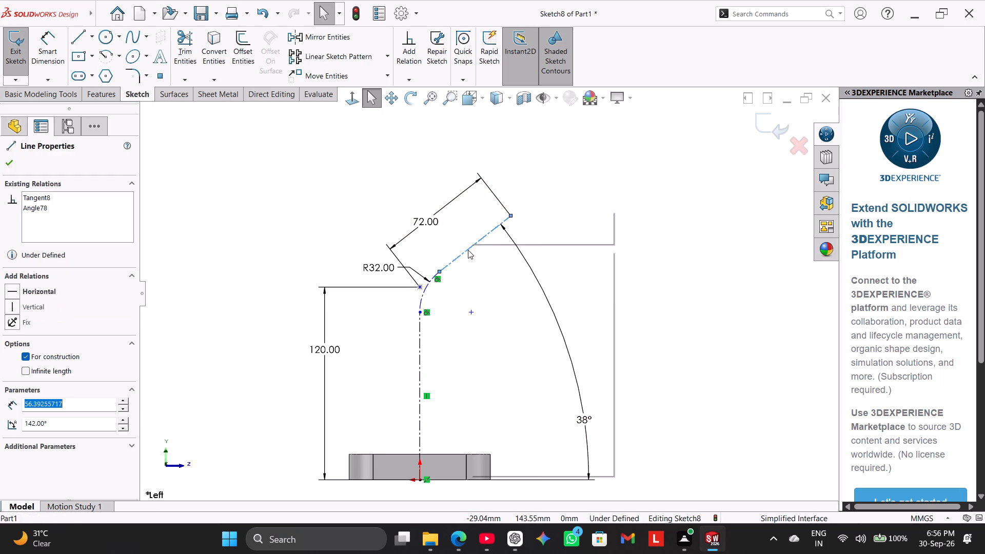
pyautogui.click(525, 428)
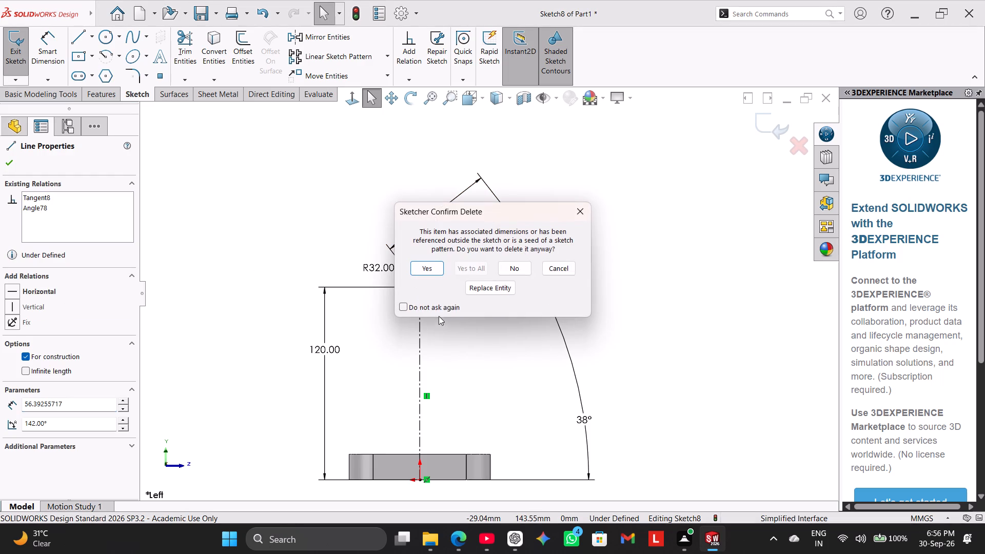
pyautogui.click(439, 268)
pyautogui.rightClick(425, 287)
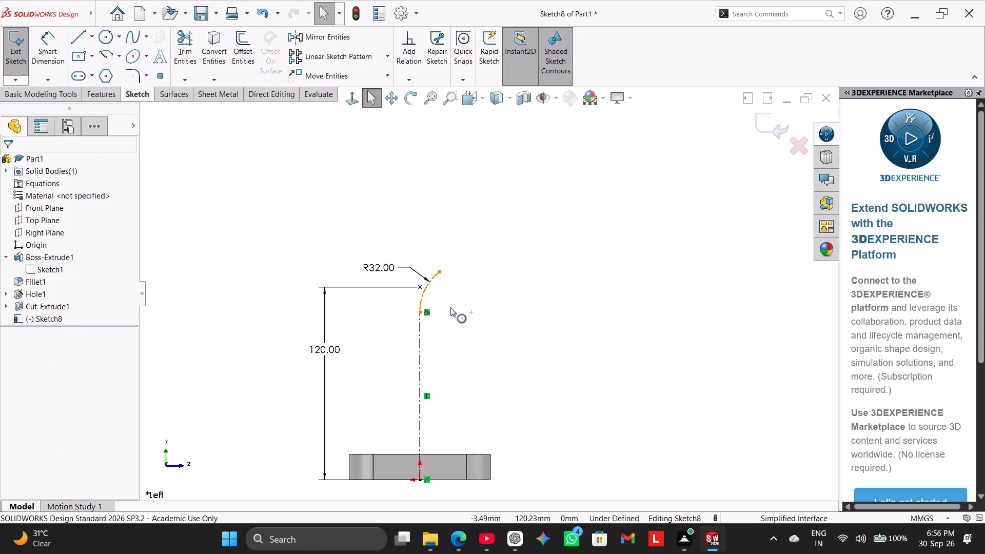
pyautogui.click(469, 489)
pyautogui.click(435, 271)
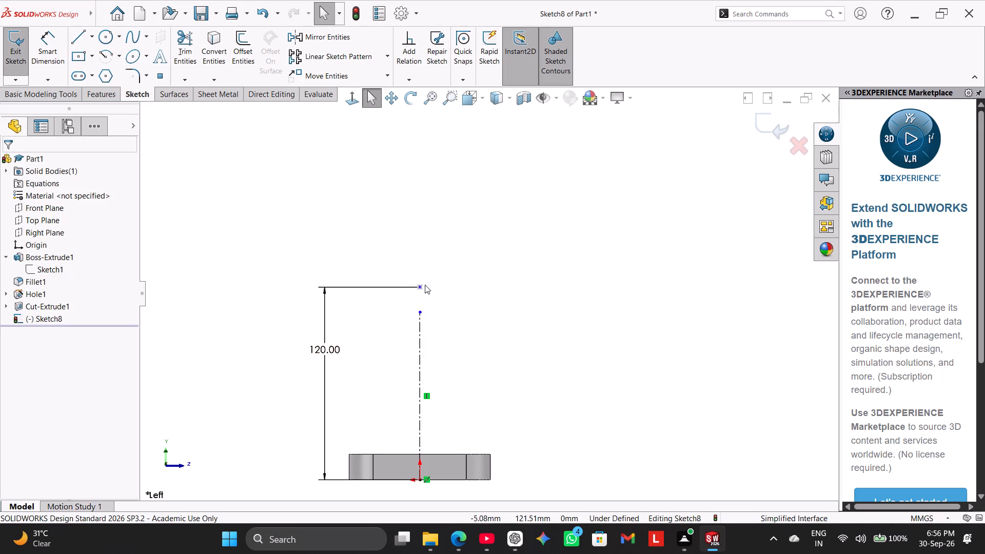
# Extend the vertical centerline's upper end to coincide with the point 120 mm above the base's bottom edge.
pyautogui.moveTo(419, 312); pyautogui.dragTo(420, 290)
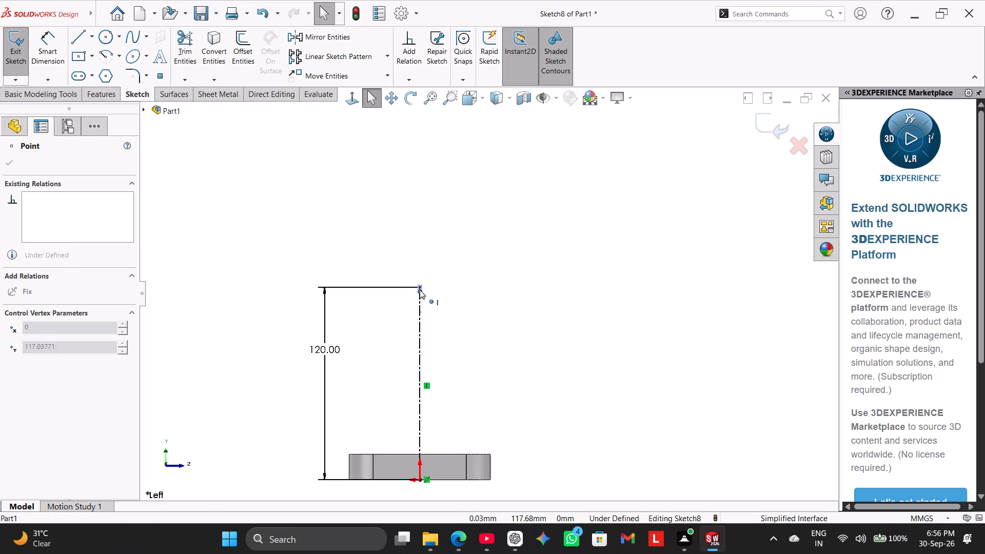
pyautogui.moveTo(420, 290); pyautogui.dragTo(420, 289)
pyautogui.click(314, 215)
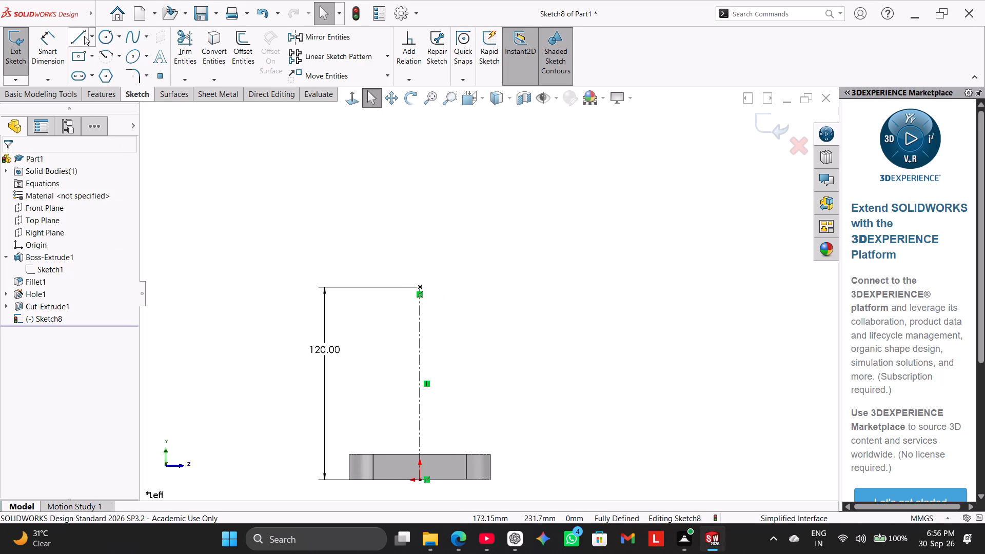
# Sketch an angled line about 112 mm long from the vertical centerline's upper end and convert it to construction geometry.
pyautogui.click(83, 36)
pyautogui.click(421, 287)
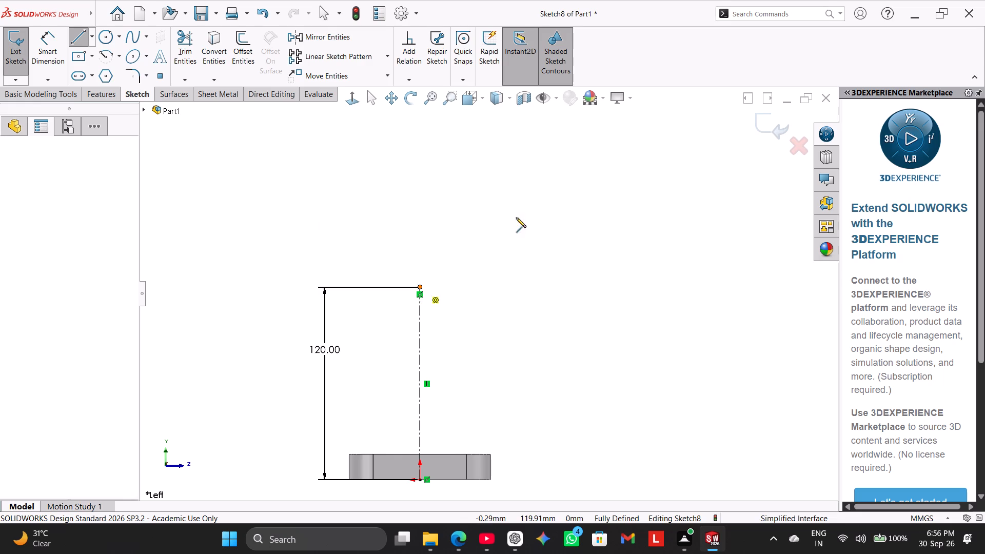
pyautogui.click(557, 171)
pyautogui.rightClick(572, 170)
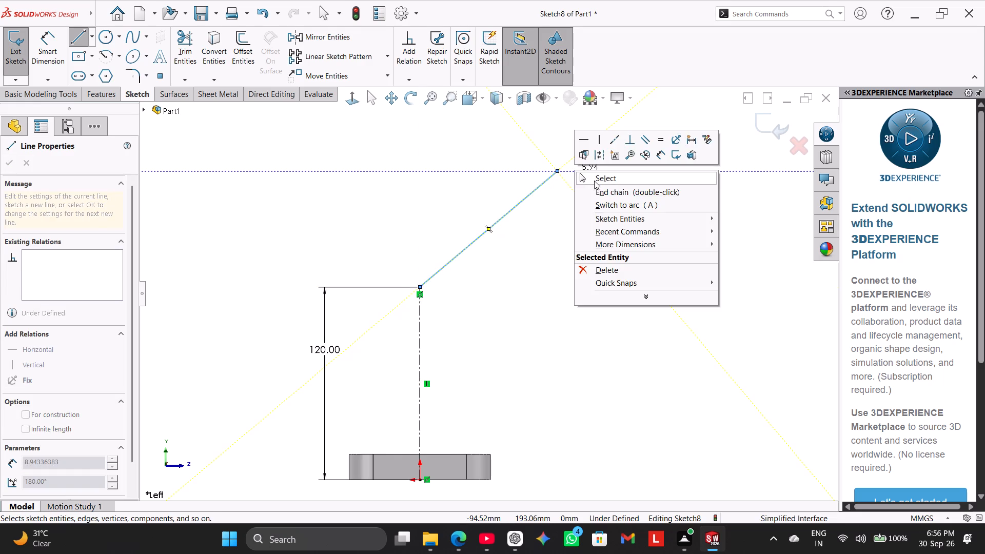
pyautogui.click(594, 181)
pyautogui.rightClick(516, 206)
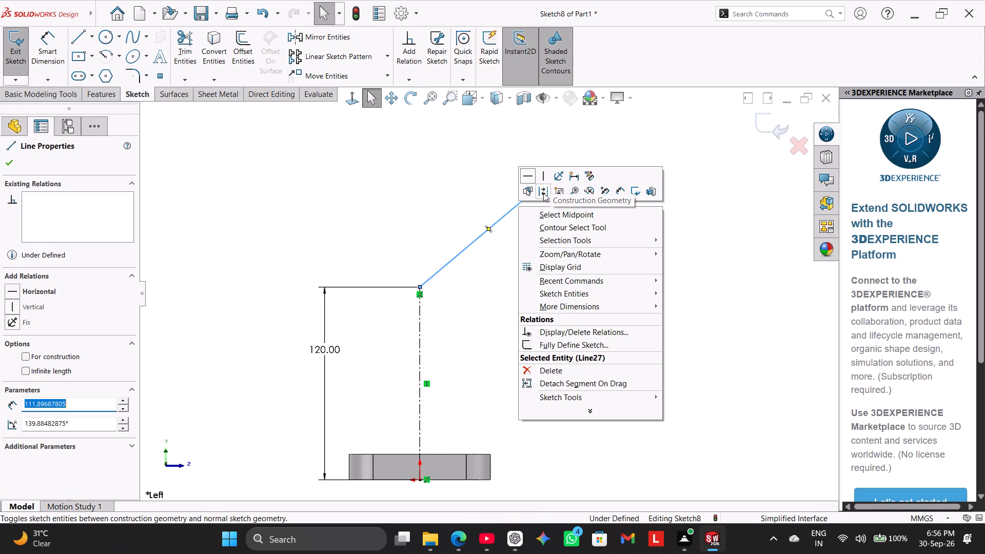
pyautogui.click(543, 193)
pyautogui.click(444, 197)
# Dimension the angle between the new angled centerline and the base's bottom edge at 38°.
pyautogui.click(40, 52)
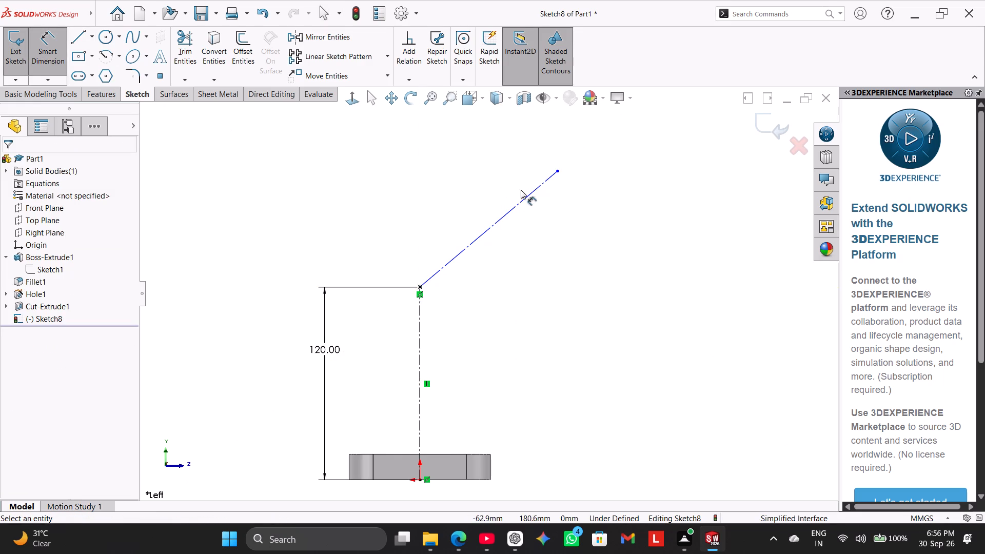
pyautogui.click(531, 195)
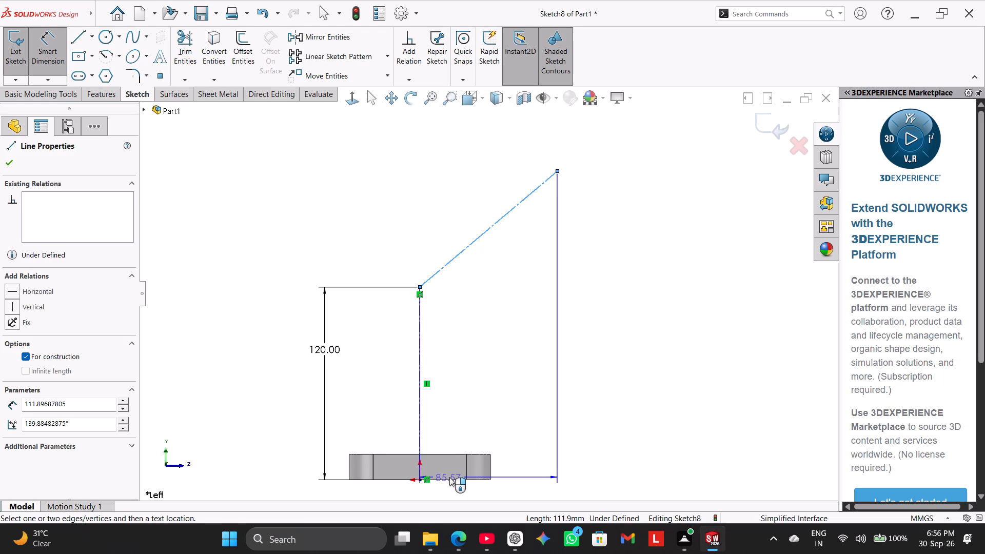
pyautogui.click(453, 480)
pyautogui.click(581, 329)
pyautogui.write('38')
pyautogui.press('Return')
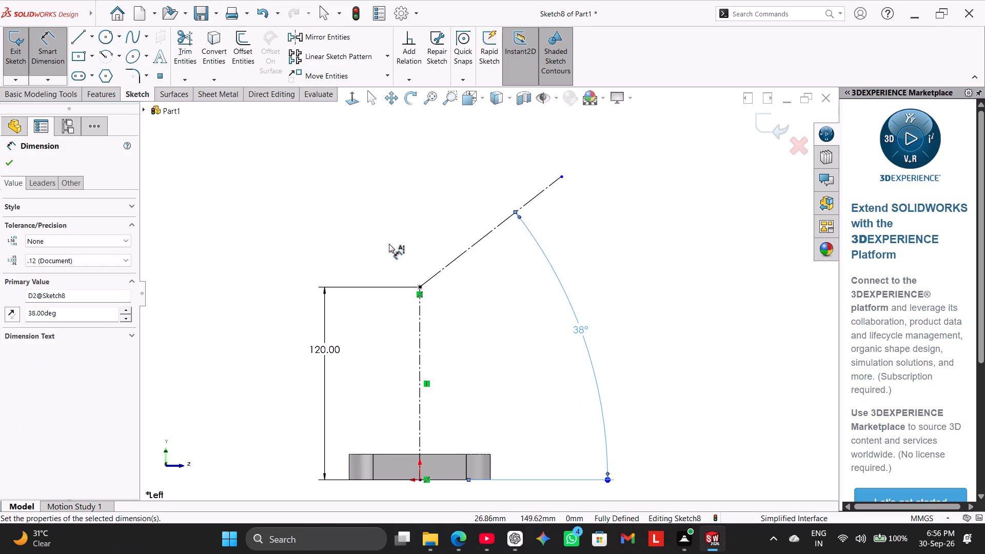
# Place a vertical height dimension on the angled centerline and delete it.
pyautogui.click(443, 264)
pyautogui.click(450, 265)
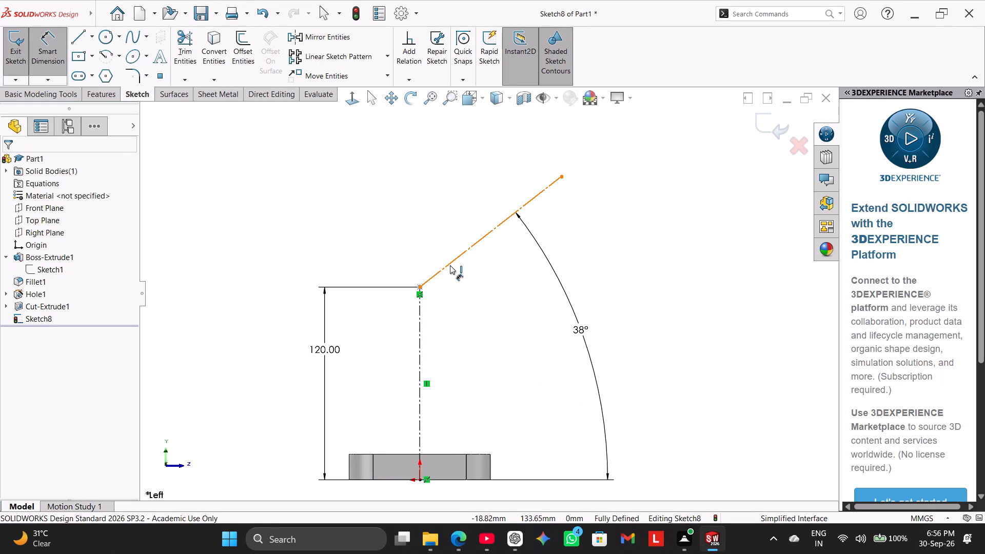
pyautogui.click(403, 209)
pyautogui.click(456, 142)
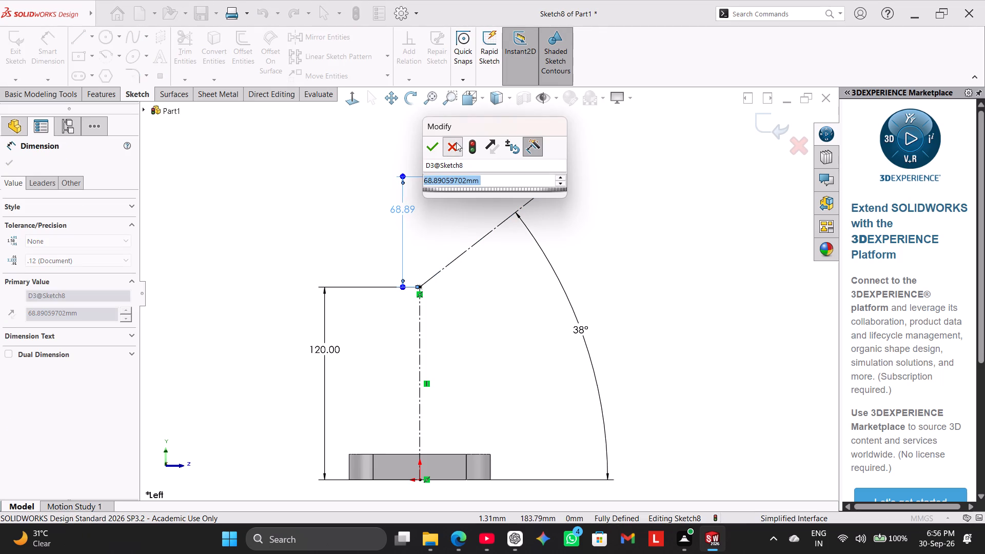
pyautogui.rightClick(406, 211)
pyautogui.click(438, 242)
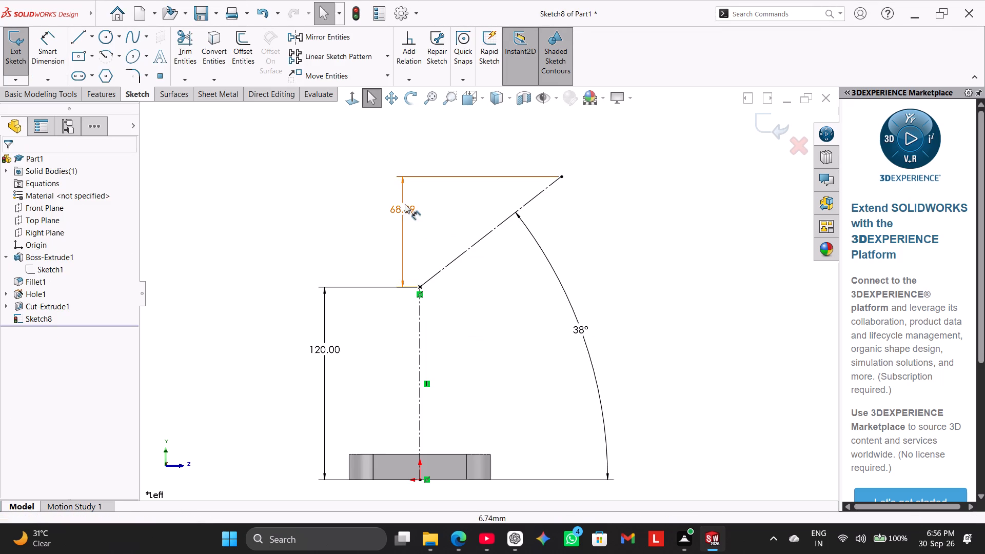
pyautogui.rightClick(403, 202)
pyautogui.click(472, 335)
# Dimension the angled centerline's true length at 72 mm with an aligned dimension.
pyautogui.moveTo(402, 224); pyautogui.dragTo(418, 220, button='right')
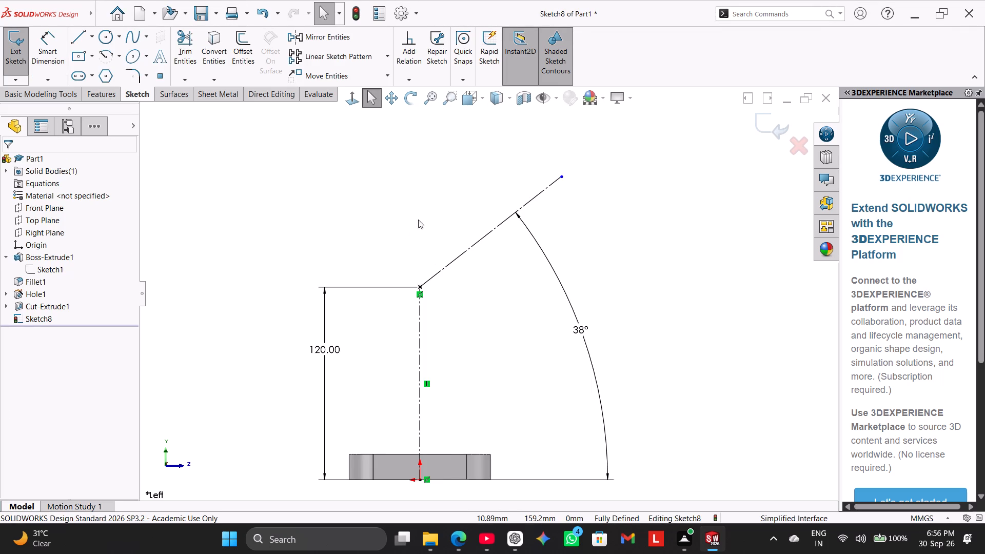
pyautogui.moveTo(418, 220); pyautogui.dragTo(478, 214, button='right')
pyautogui.click(482, 239)
pyautogui.click(459, 201)
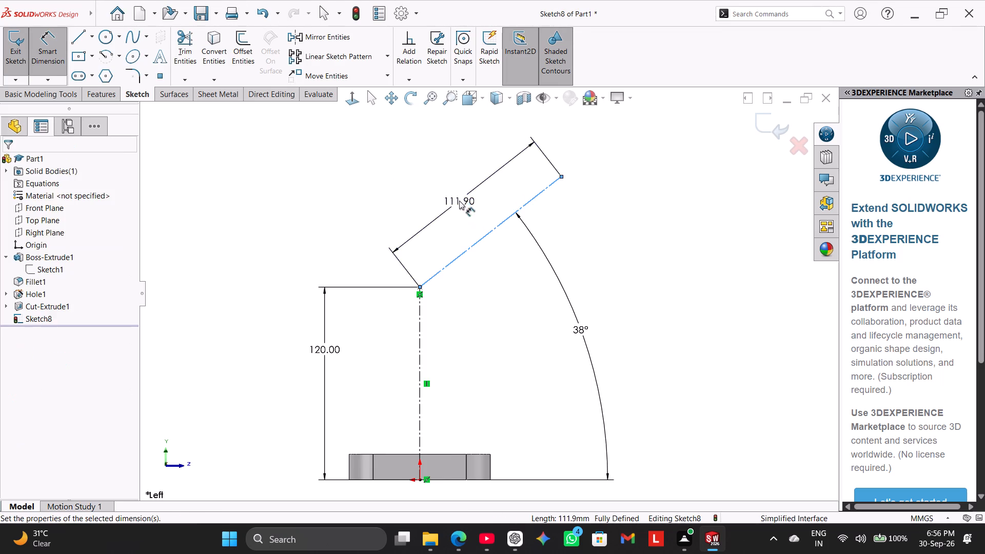
pyautogui.write('72')
pyautogui.press('Return')
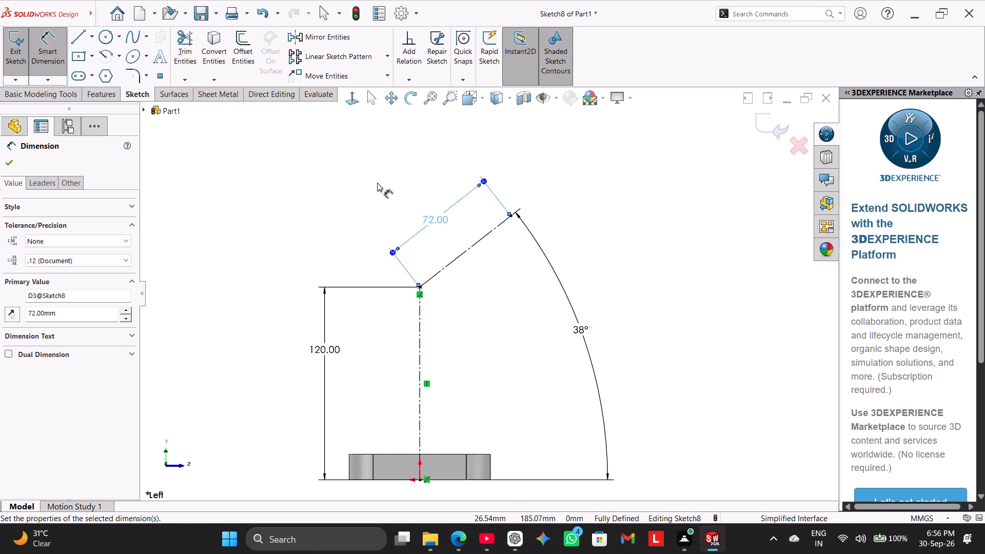
pyautogui.rightClick(377, 183)
pyautogui.click(413, 217)
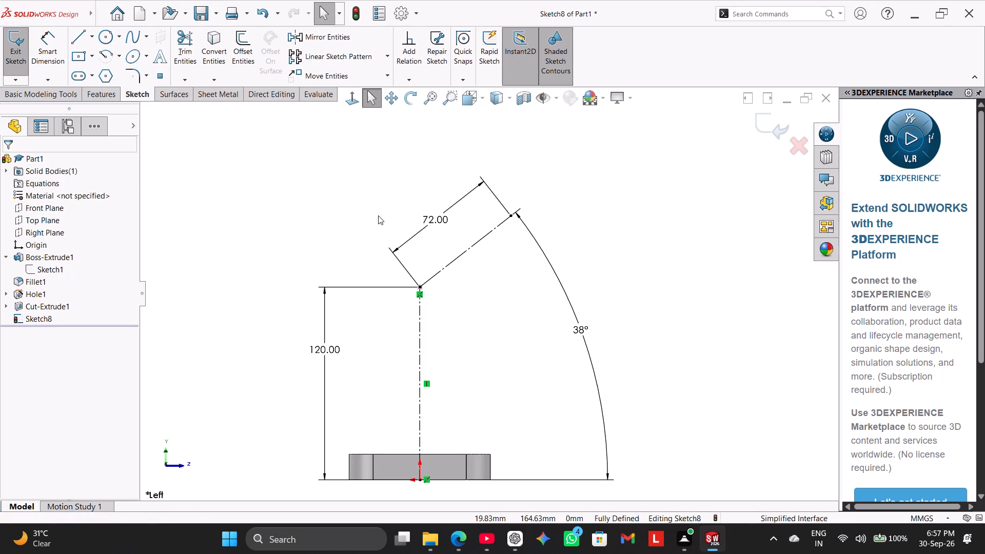
# Reposition the 38° angle dimension closer to the centerlines.
pyautogui.scroll(-3, 506, 209)
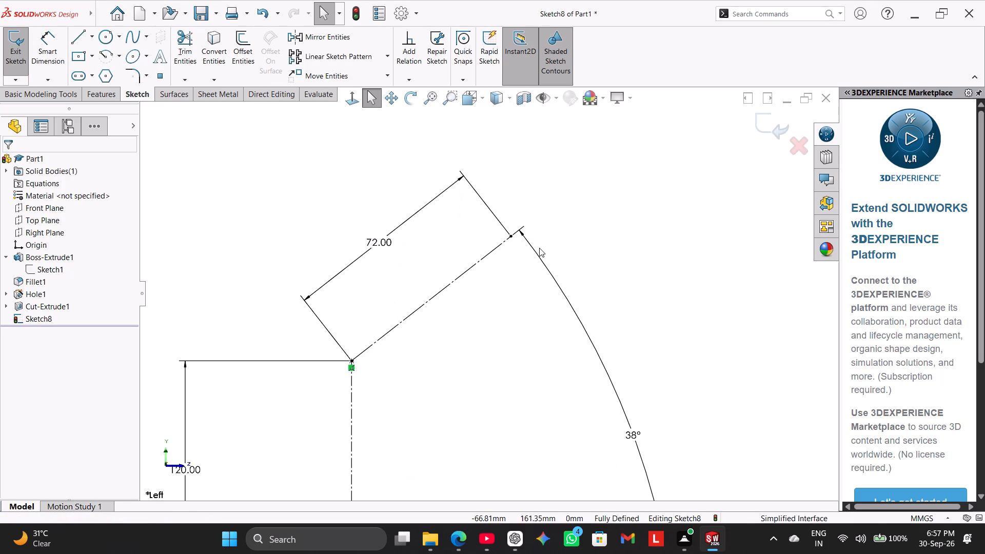
pyautogui.moveTo(538, 253); pyautogui.dragTo(528, 261)
pyautogui.scroll(3, 525, 265)
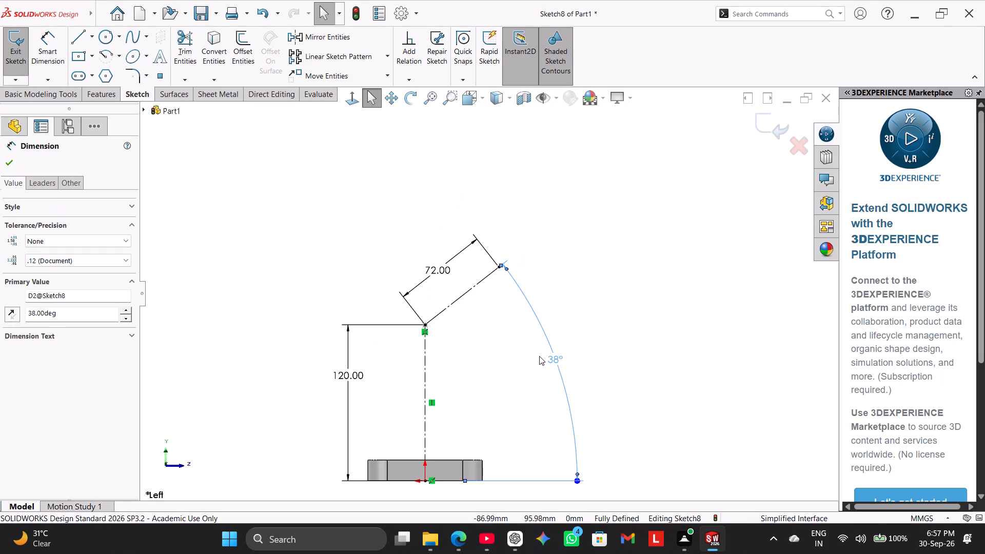
pyautogui.click(539, 356)
pyautogui.moveTo(550, 356); pyautogui.dragTo(535, 366)
pyautogui.click(343, 226)
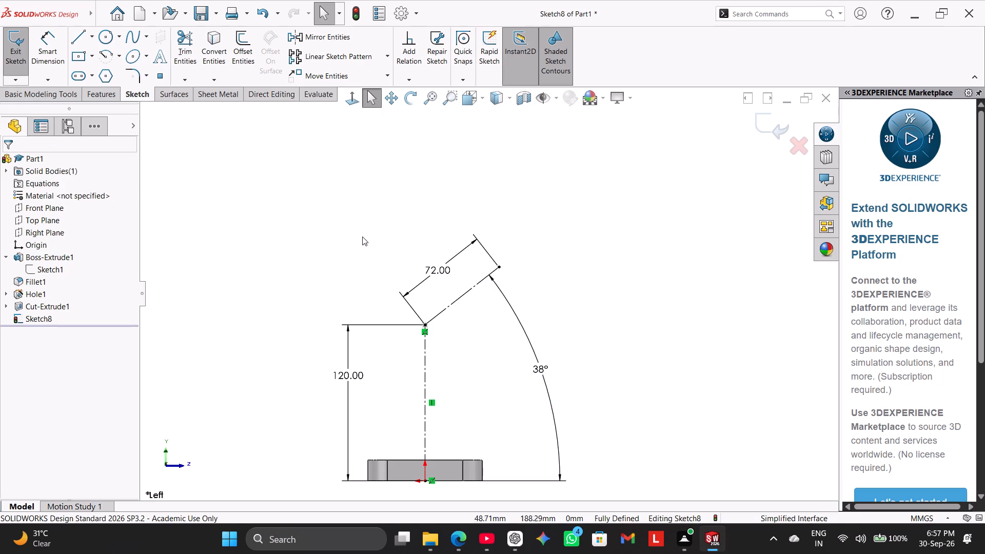
# Fillet the corner between the vertical and angled centerlines with a 32 mm radius, keeping constrained corners.
pyautogui.click(136, 74)
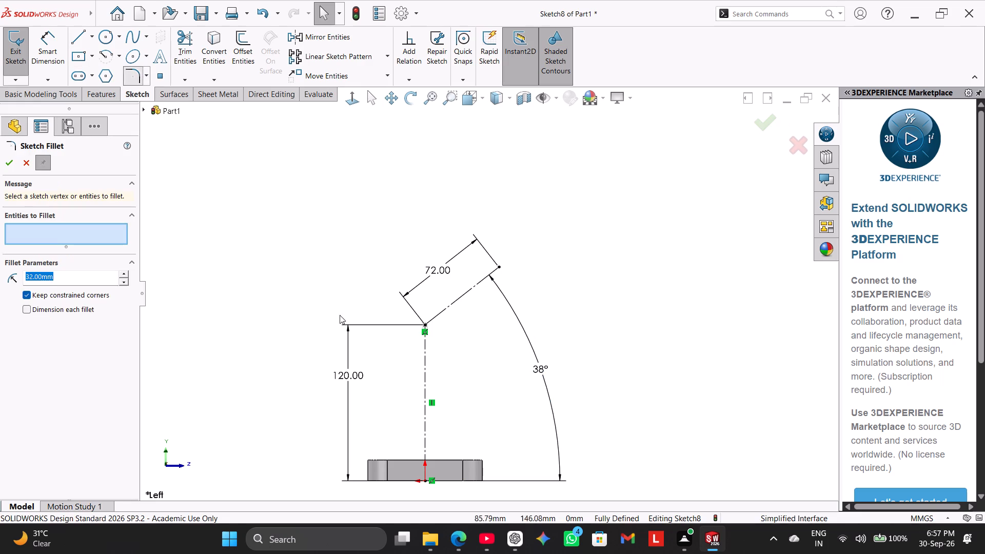
pyautogui.click(426, 362)
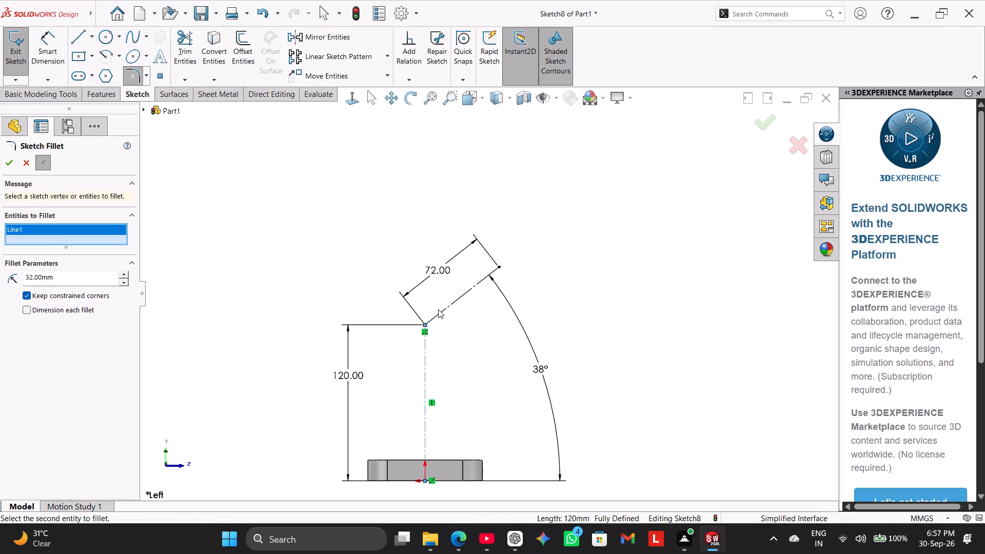
pyautogui.click(440, 313)
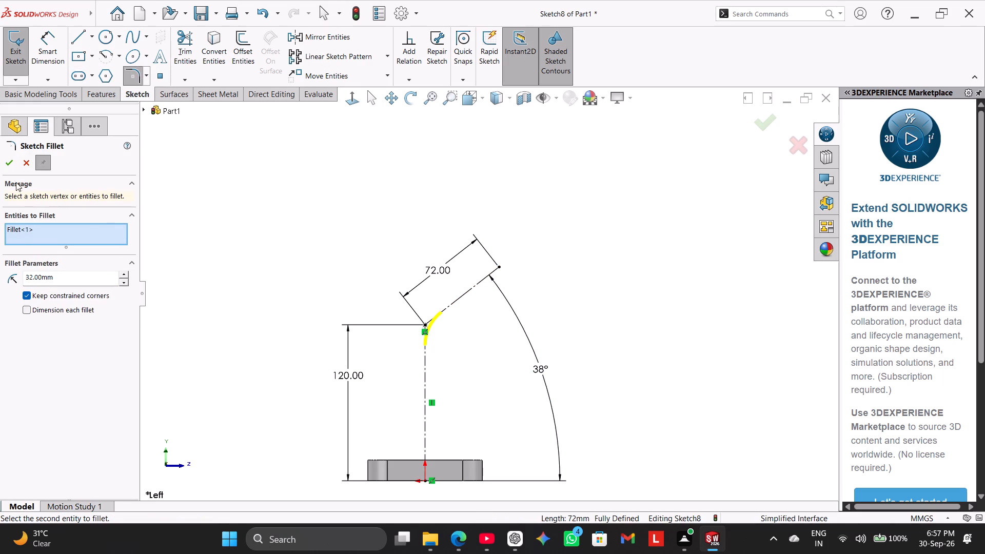
pyautogui.click(12, 166)
pyautogui.rightClick(237, 243)
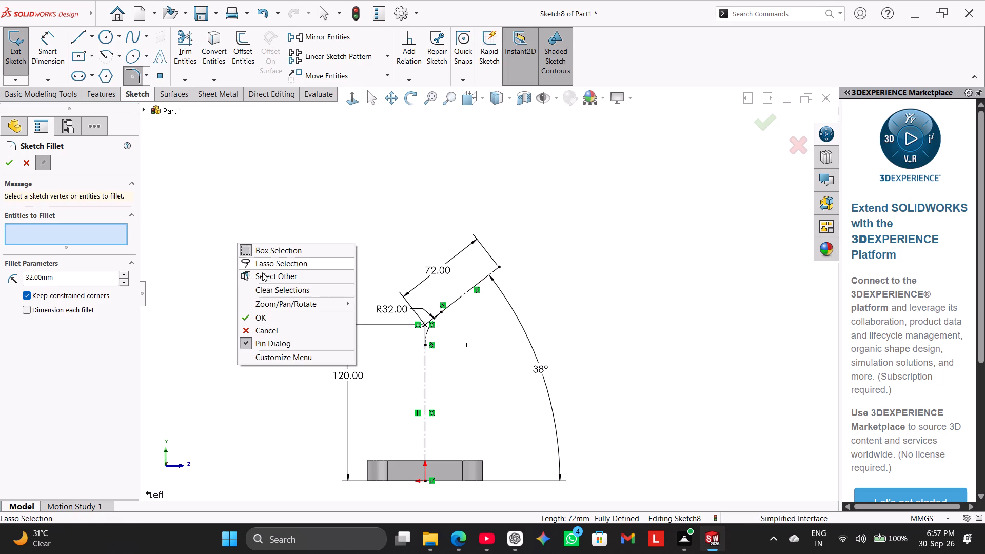
pyautogui.click(278, 314)
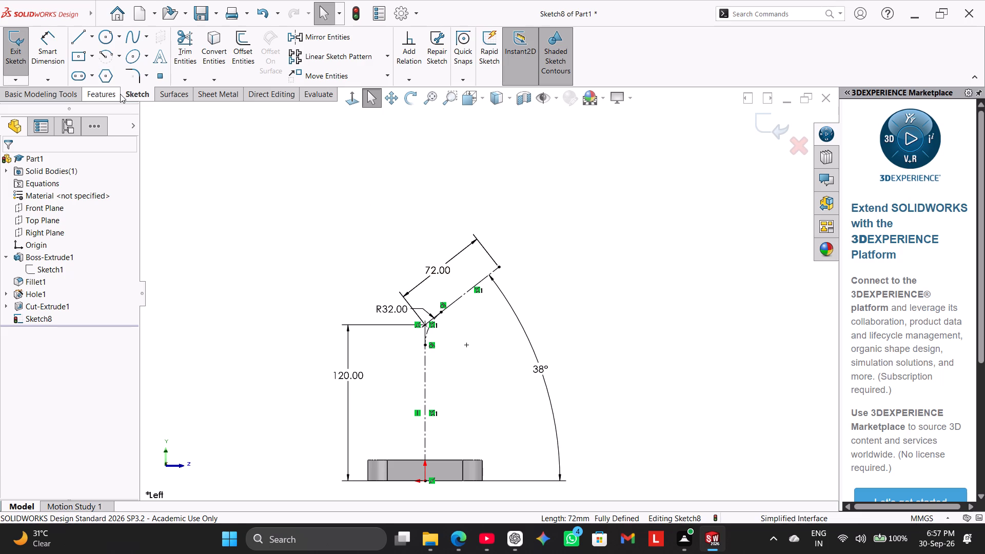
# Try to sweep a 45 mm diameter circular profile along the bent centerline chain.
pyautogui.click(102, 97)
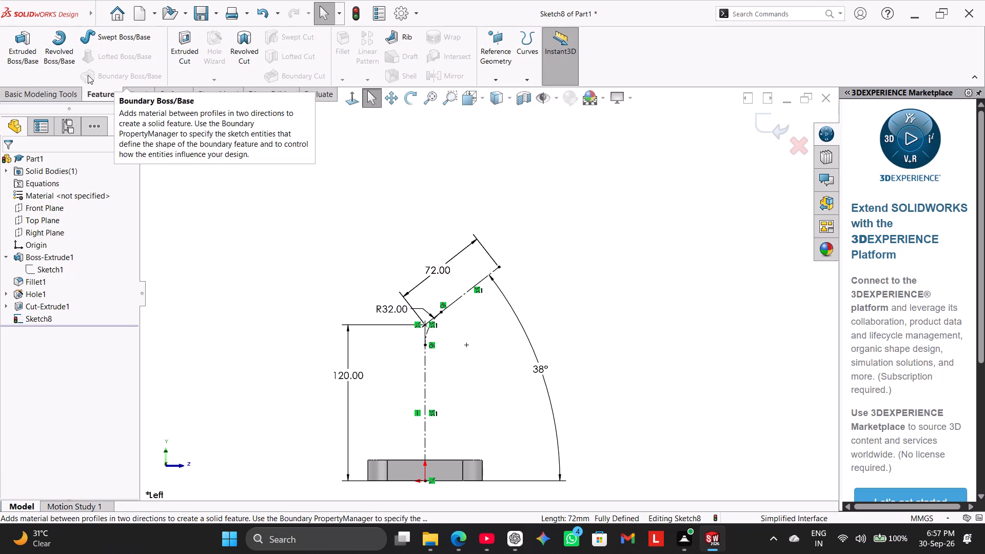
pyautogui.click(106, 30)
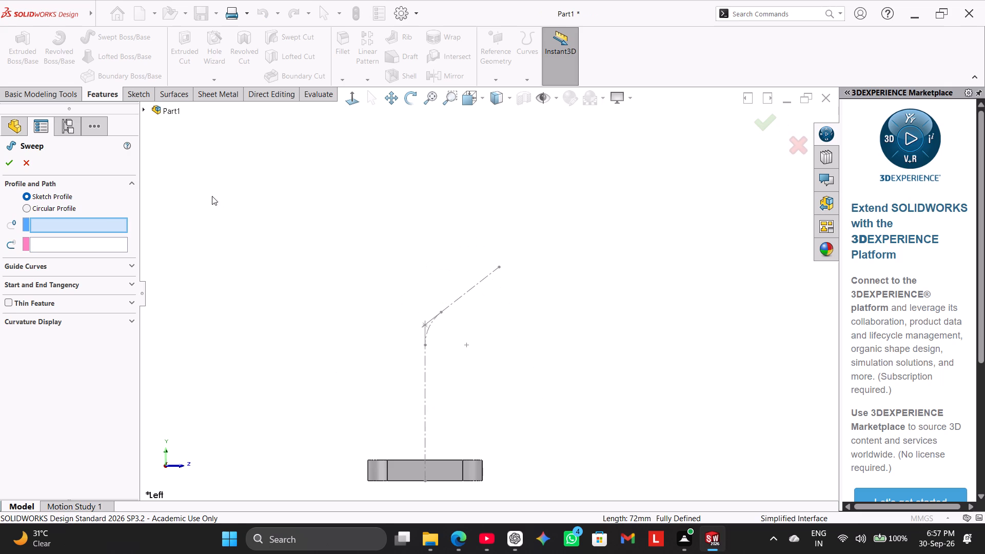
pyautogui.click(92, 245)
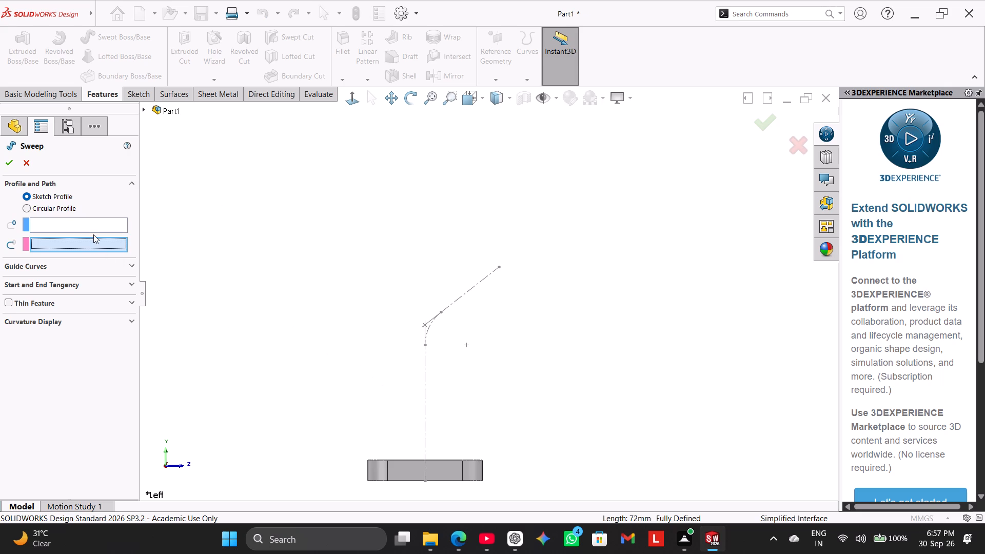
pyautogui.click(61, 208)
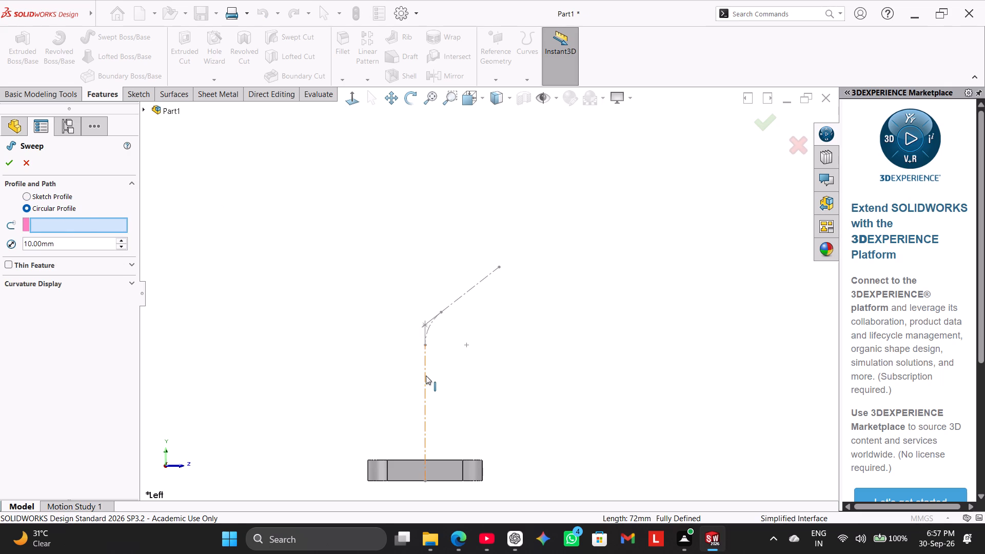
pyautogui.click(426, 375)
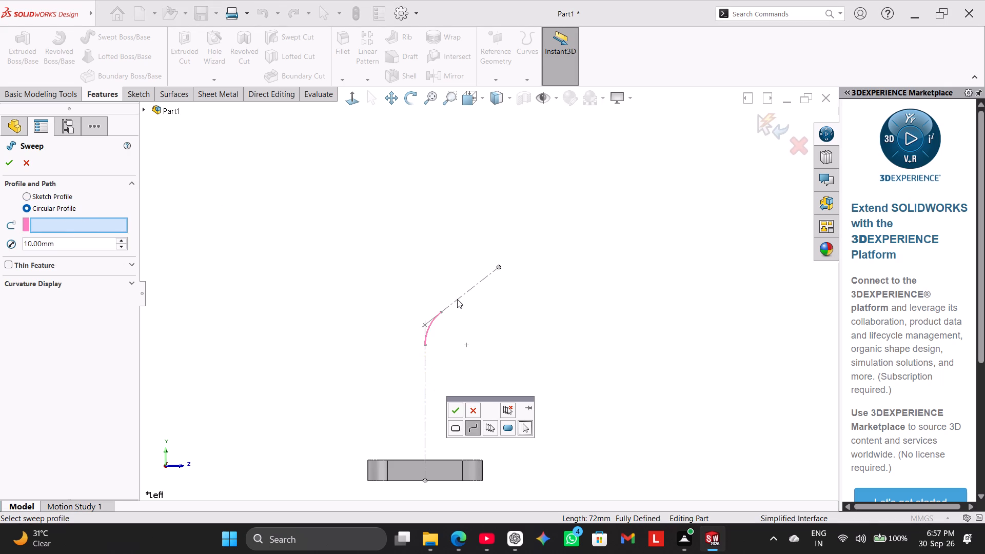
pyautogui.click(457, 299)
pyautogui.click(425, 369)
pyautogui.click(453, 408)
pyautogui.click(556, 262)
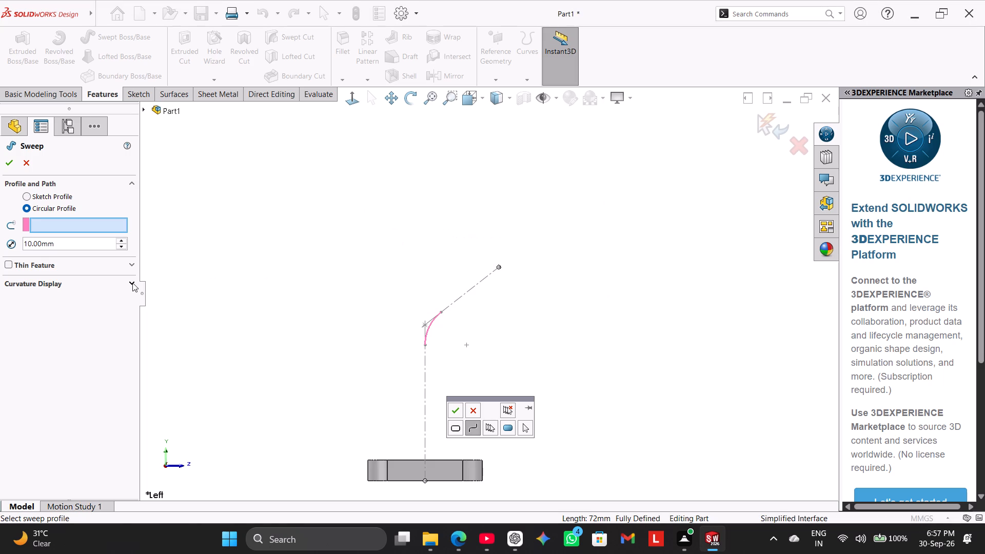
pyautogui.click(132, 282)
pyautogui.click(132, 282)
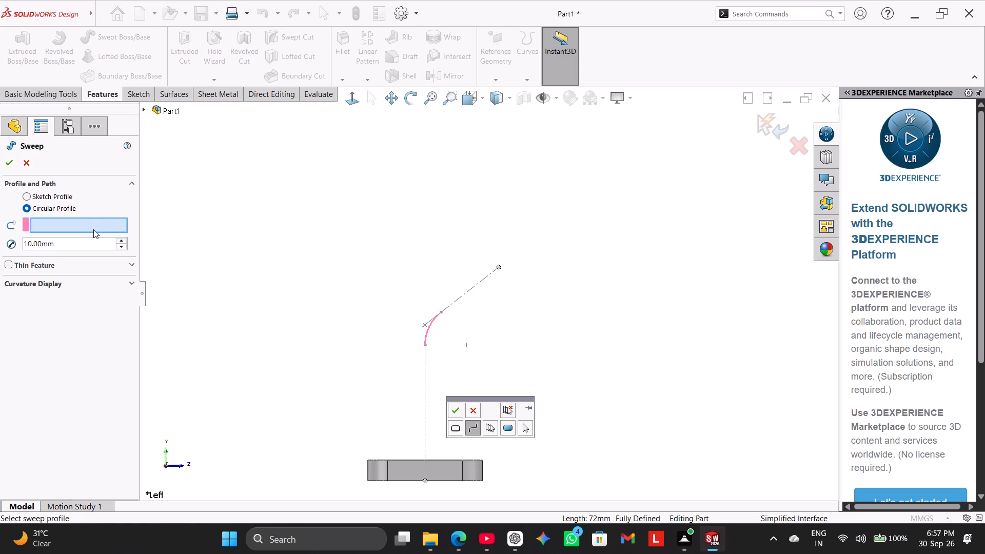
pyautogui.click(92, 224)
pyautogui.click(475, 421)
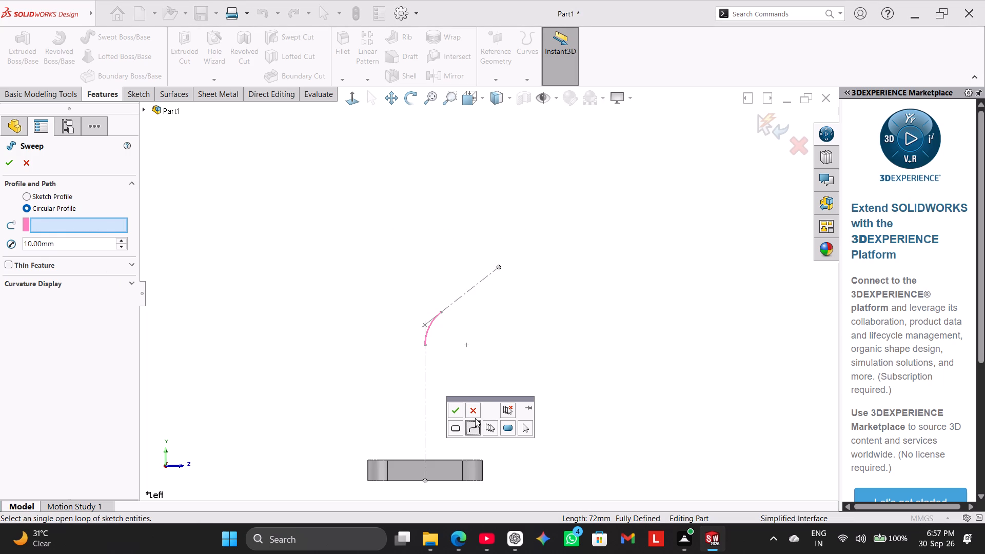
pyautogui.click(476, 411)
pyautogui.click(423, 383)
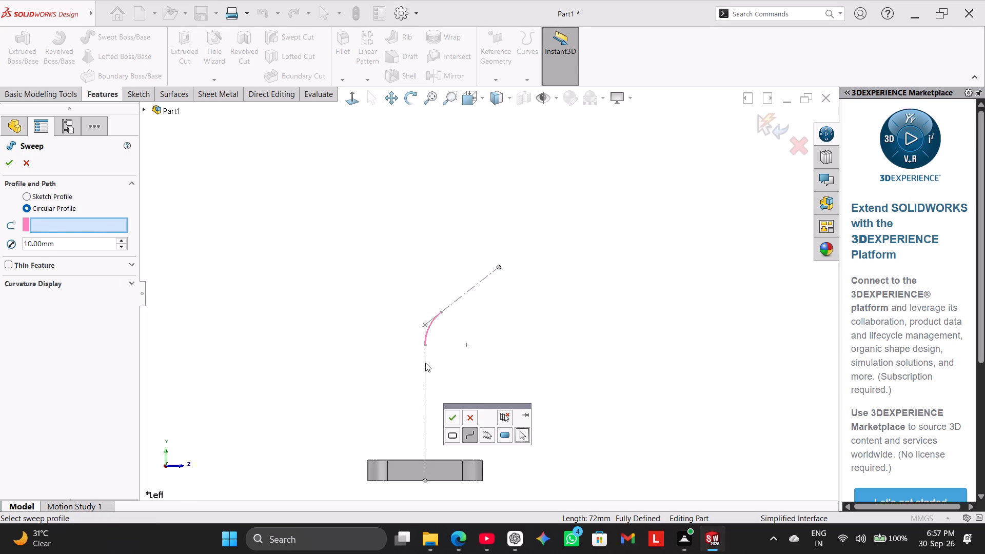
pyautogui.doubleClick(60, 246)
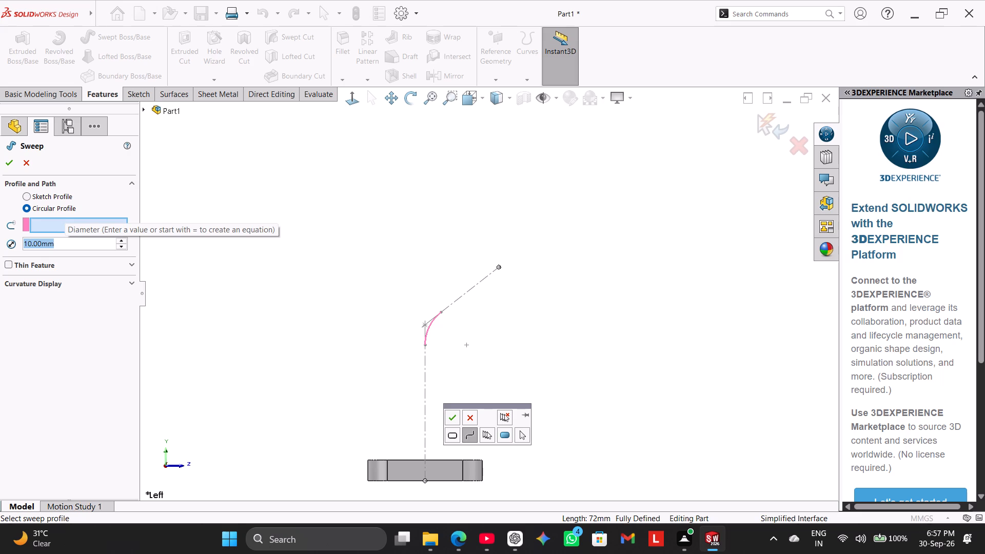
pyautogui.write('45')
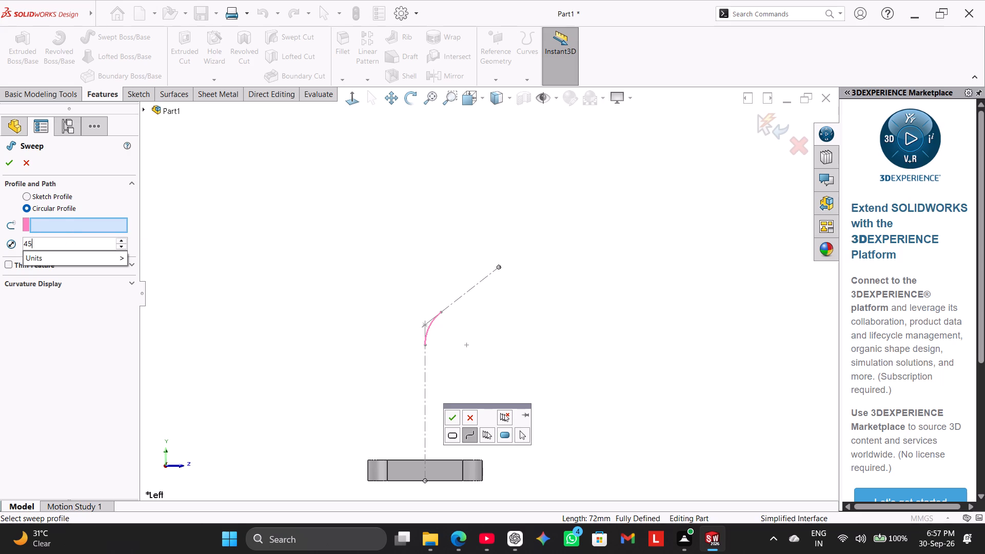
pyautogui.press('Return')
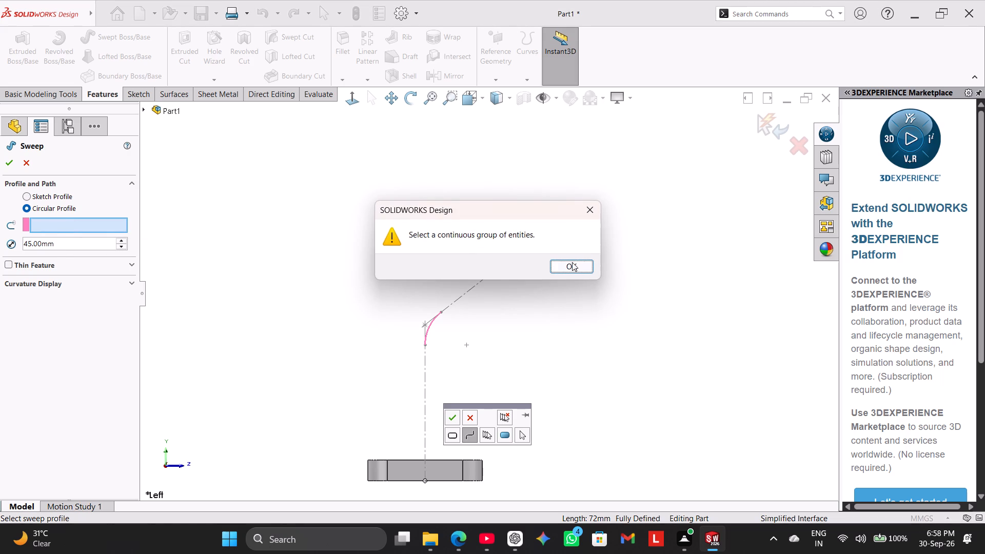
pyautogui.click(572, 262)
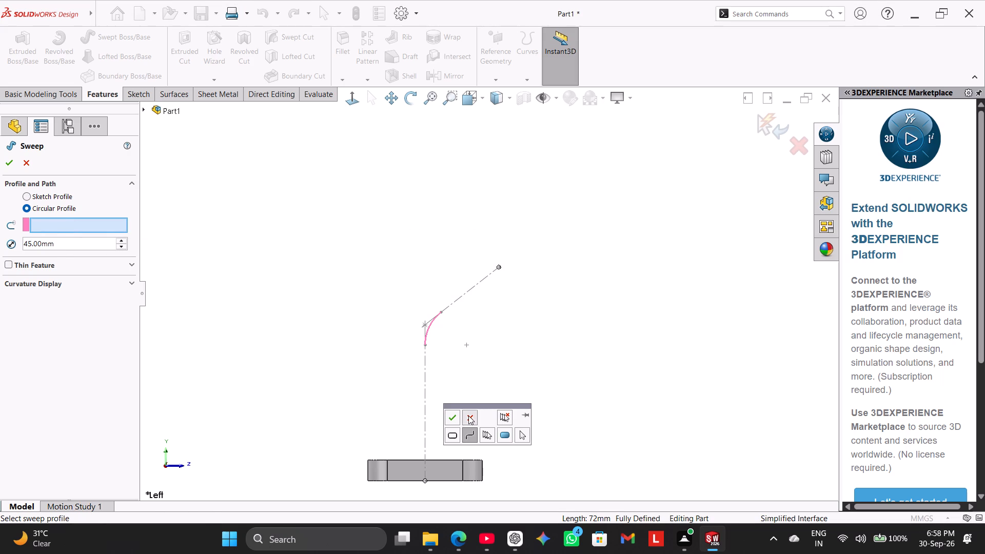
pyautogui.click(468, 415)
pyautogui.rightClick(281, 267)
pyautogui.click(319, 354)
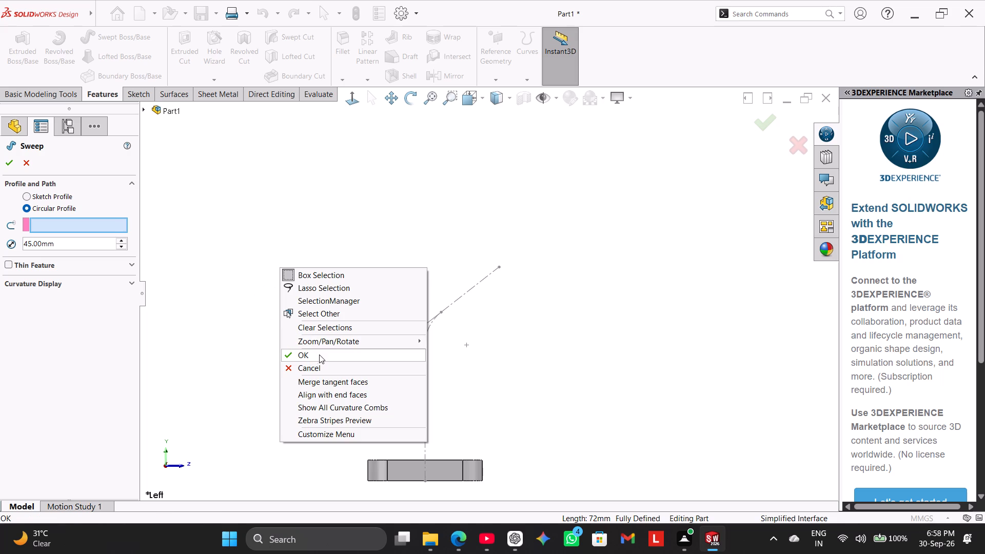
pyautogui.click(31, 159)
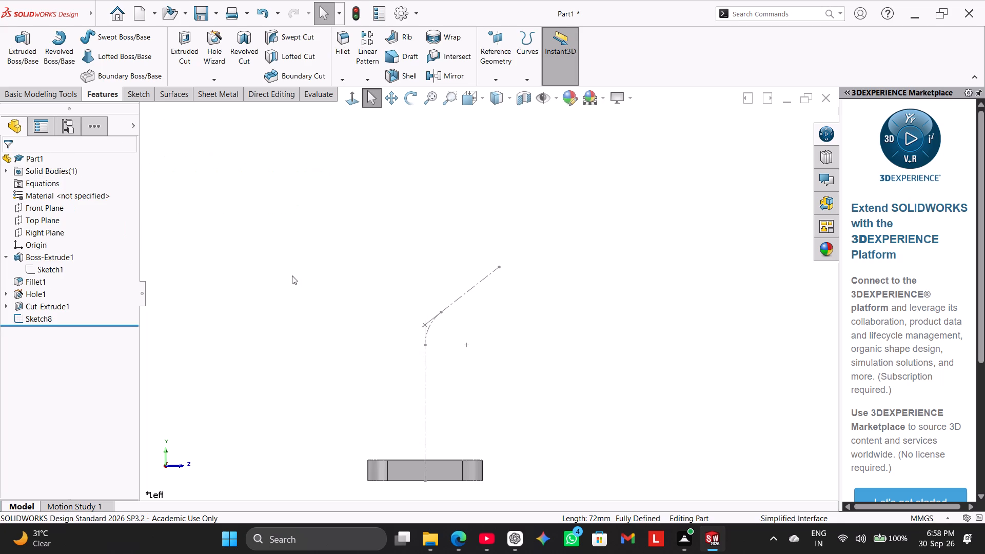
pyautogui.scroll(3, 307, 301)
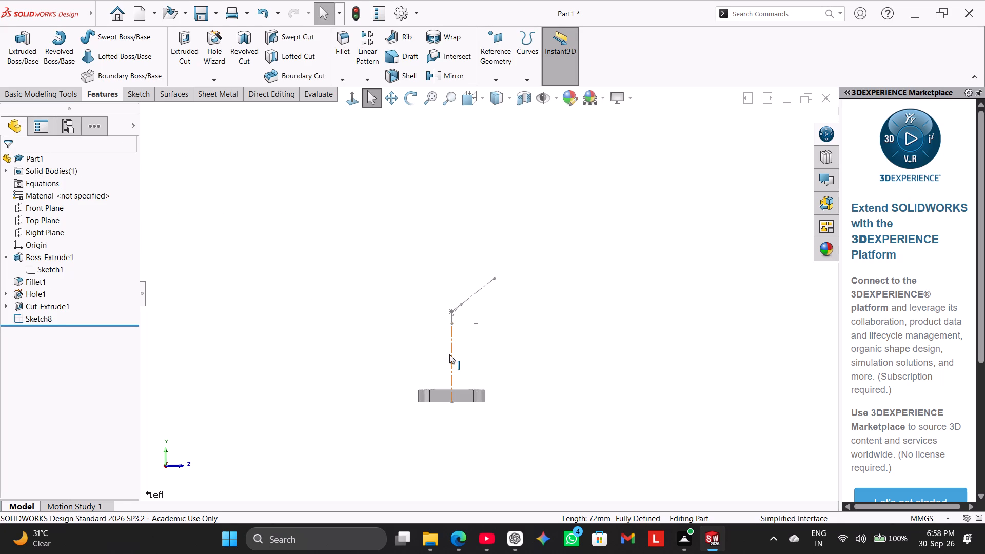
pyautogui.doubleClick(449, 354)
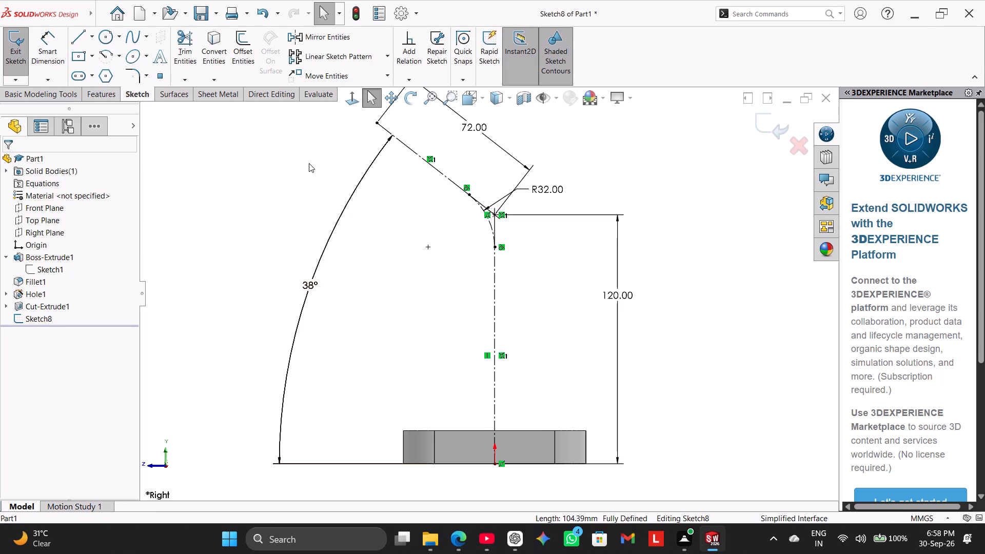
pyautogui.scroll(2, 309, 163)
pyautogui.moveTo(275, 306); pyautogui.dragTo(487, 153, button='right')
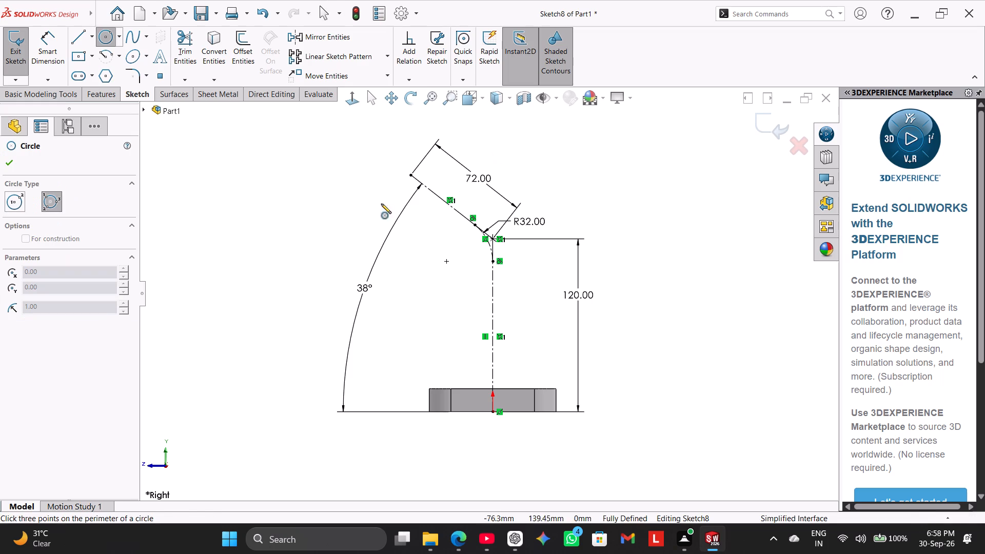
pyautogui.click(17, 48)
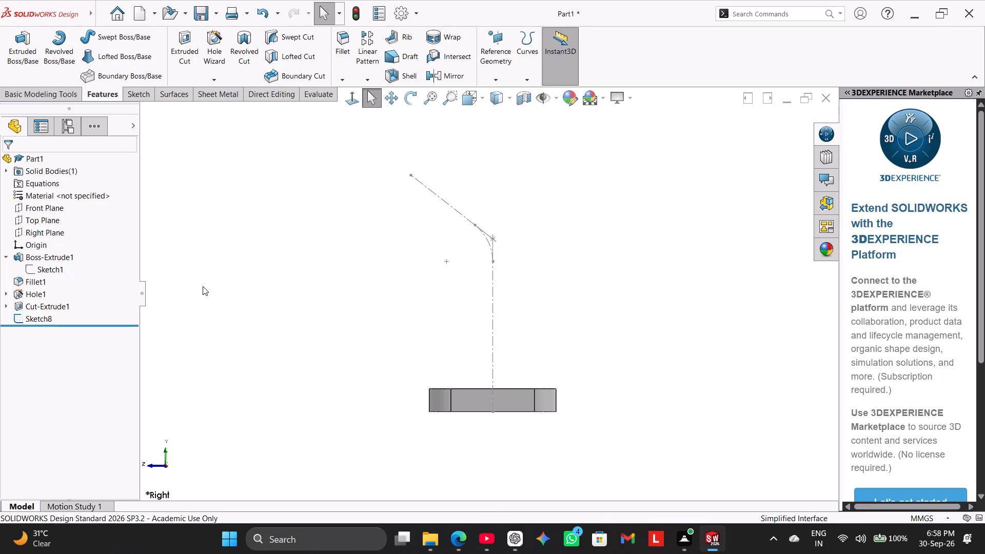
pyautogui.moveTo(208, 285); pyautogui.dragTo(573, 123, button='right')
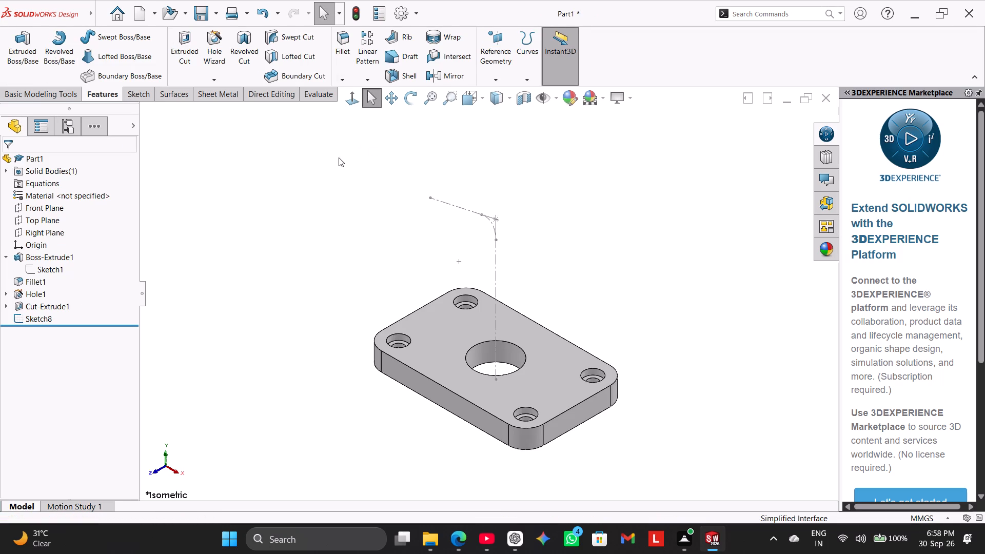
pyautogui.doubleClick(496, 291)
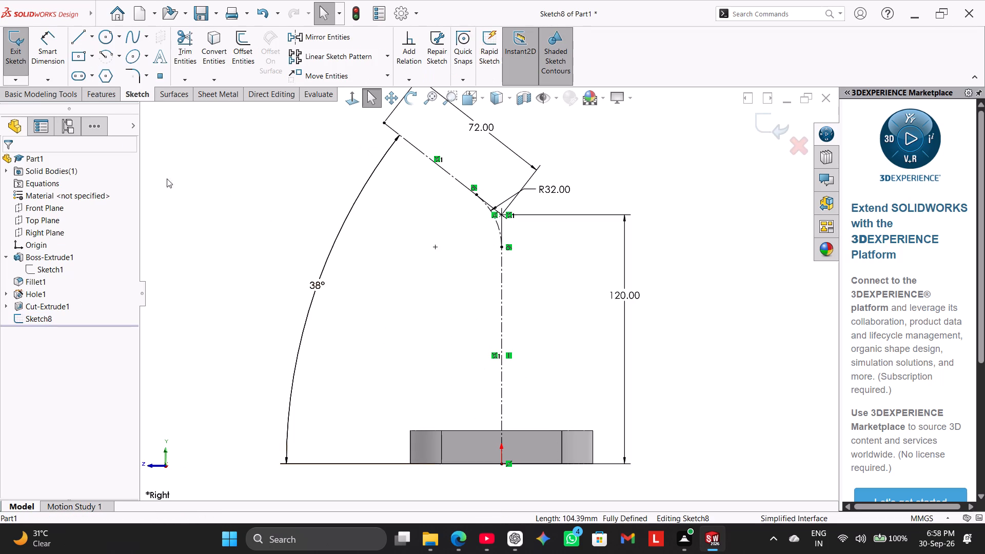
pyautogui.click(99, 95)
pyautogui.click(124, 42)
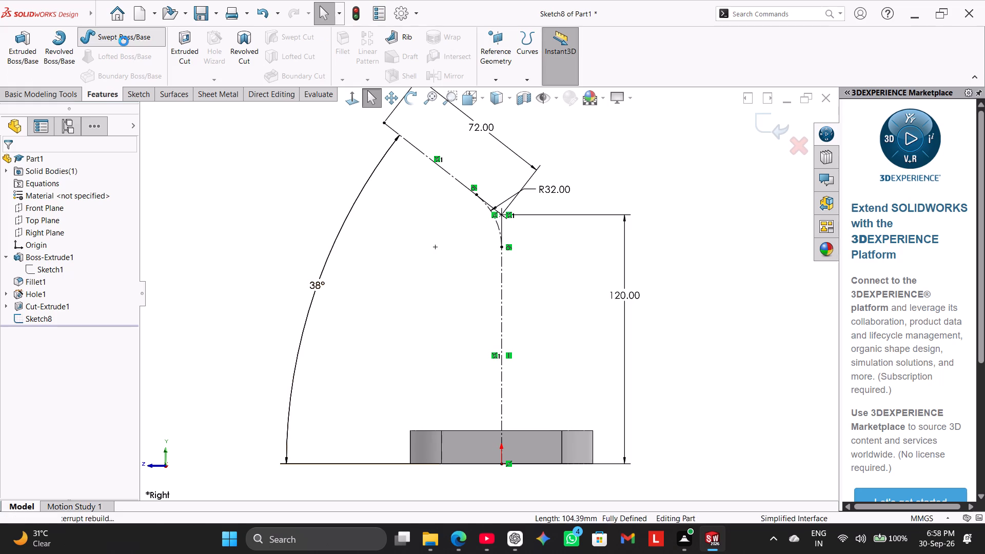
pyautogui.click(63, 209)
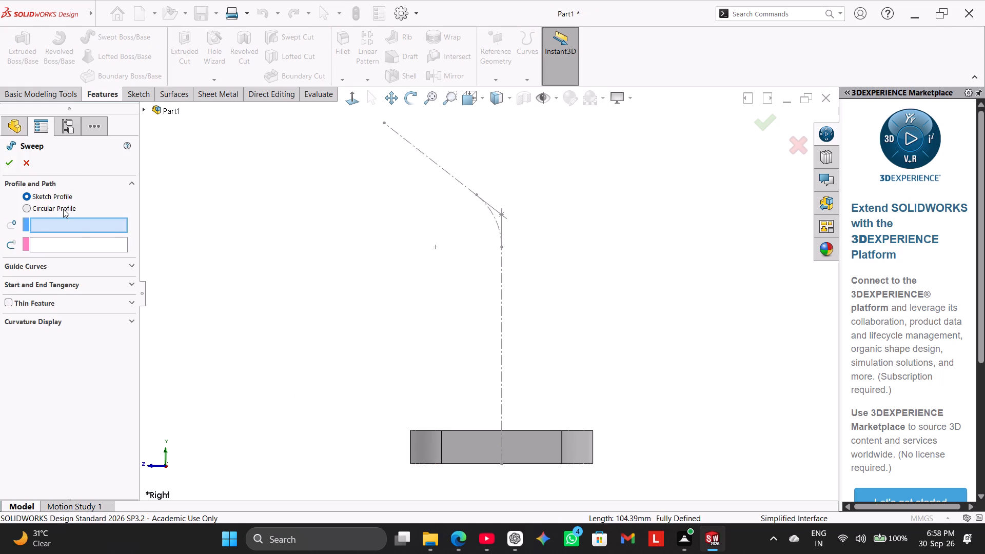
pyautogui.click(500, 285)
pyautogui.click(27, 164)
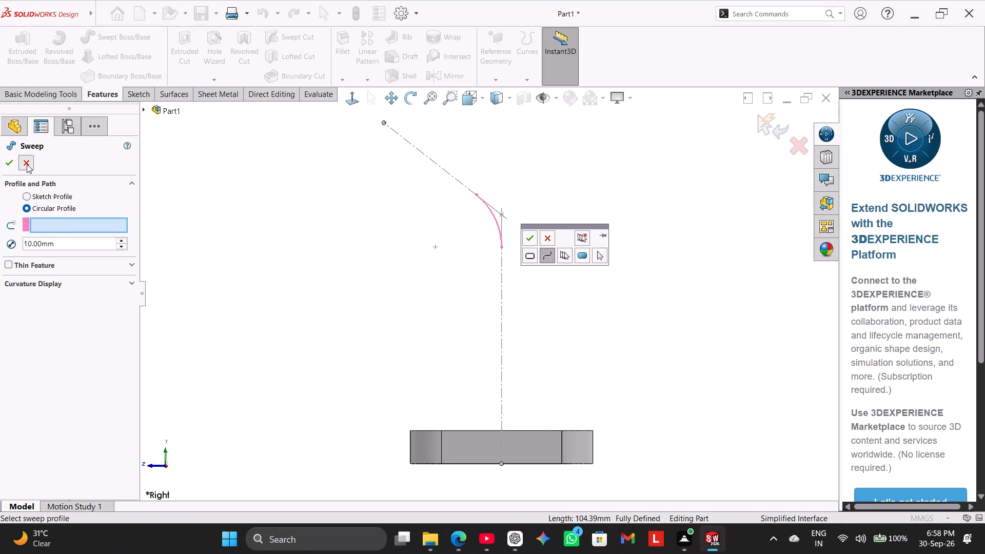
# Reopen the path sketch and convert its vertical centerline, bend arc and angled centerline from construction to normal geometry.
pyautogui.click(140, 101)
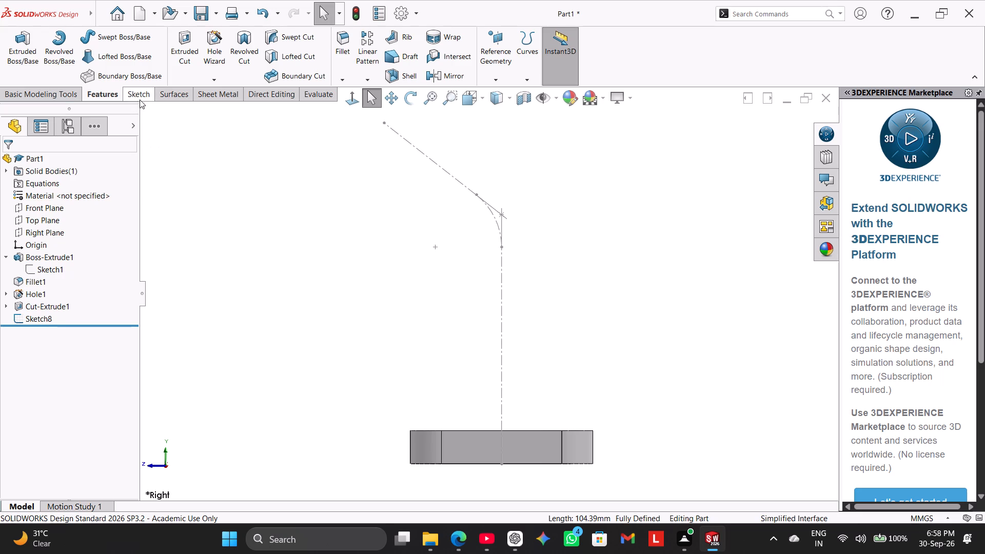
pyautogui.doubleClick(504, 280)
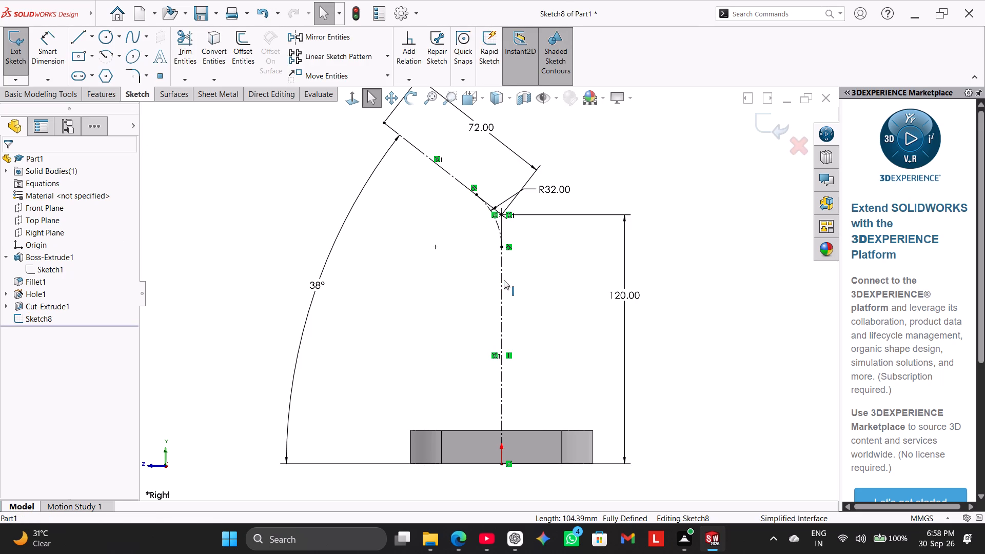
pyautogui.rightClick(502, 291)
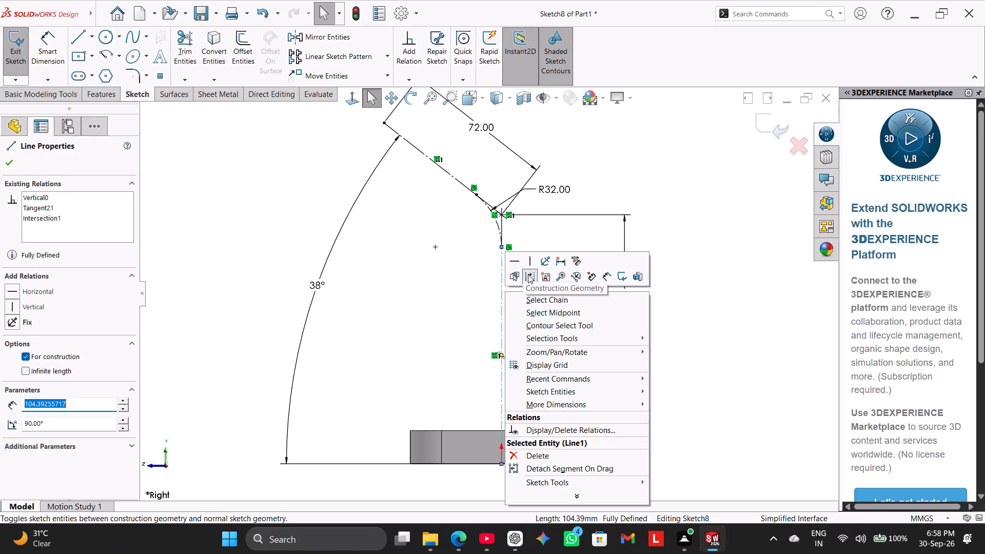
pyautogui.click(528, 274)
pyautogui.rightClick(494, 219)
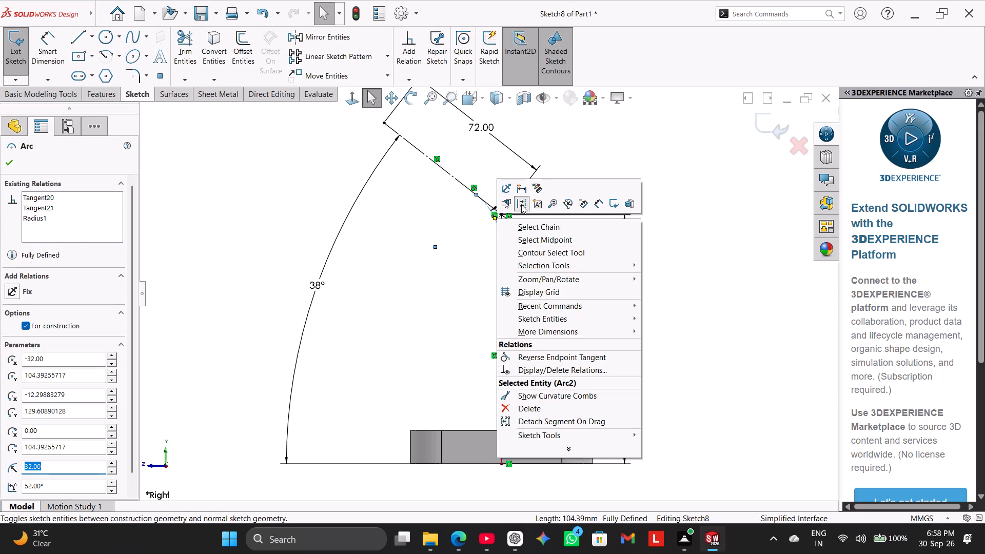
pyautogui.click(521, 205)
pyautogui.rightClick(457, 180)
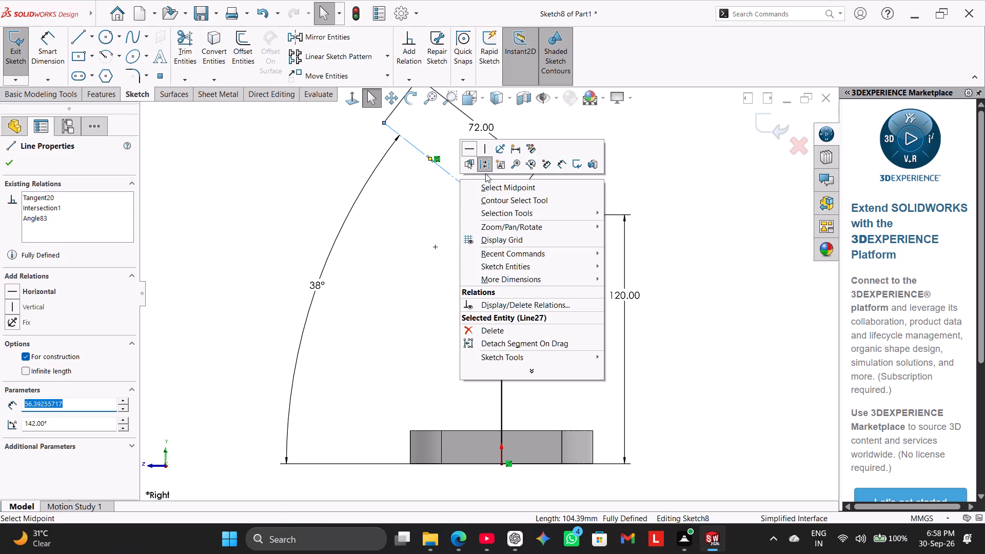
pyautogui.click(485, 169)
# Sweep a 45 mm diameter circular profile along the bent centerline path sketch.
pyautogui.click(95, 90)
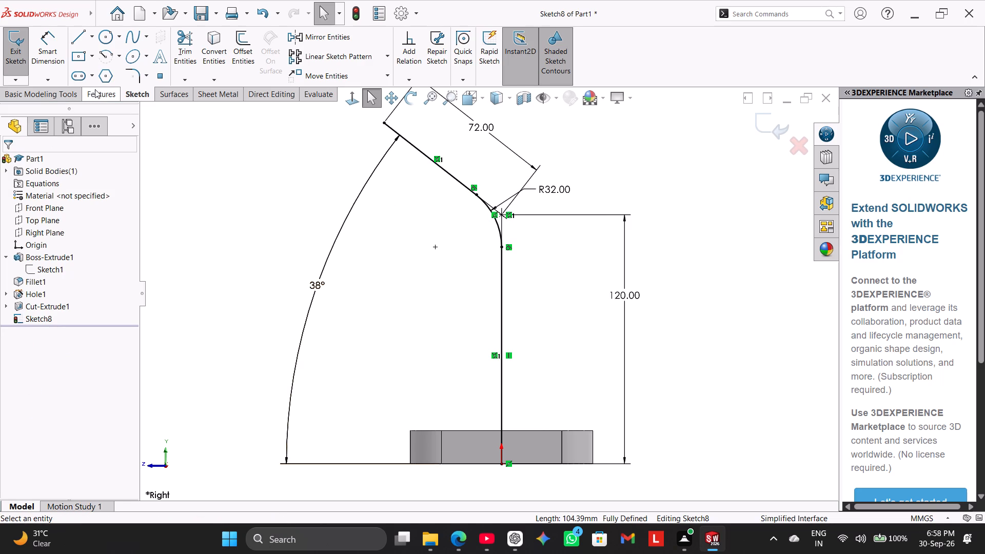
pyautogui.click(117, 31)
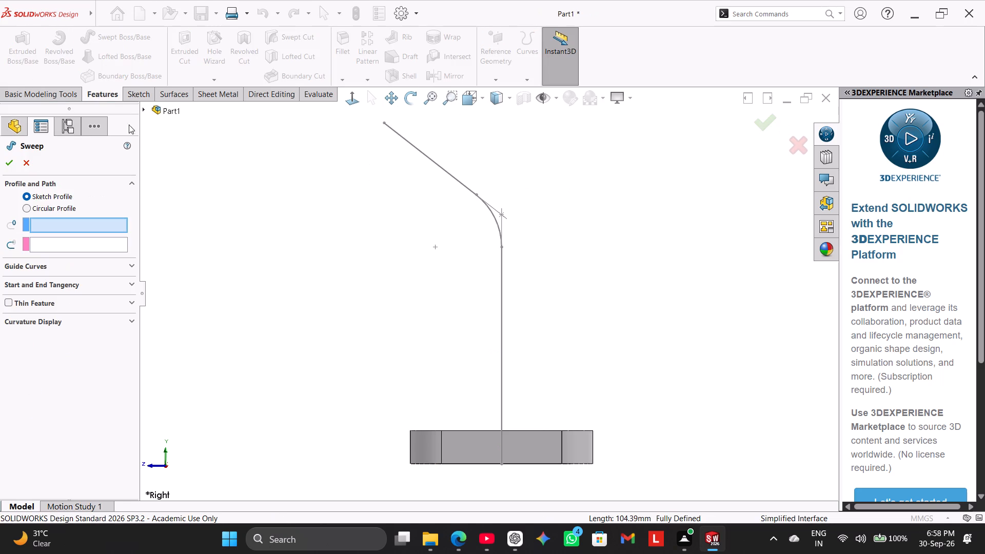
pyautogui.click(64, 207)
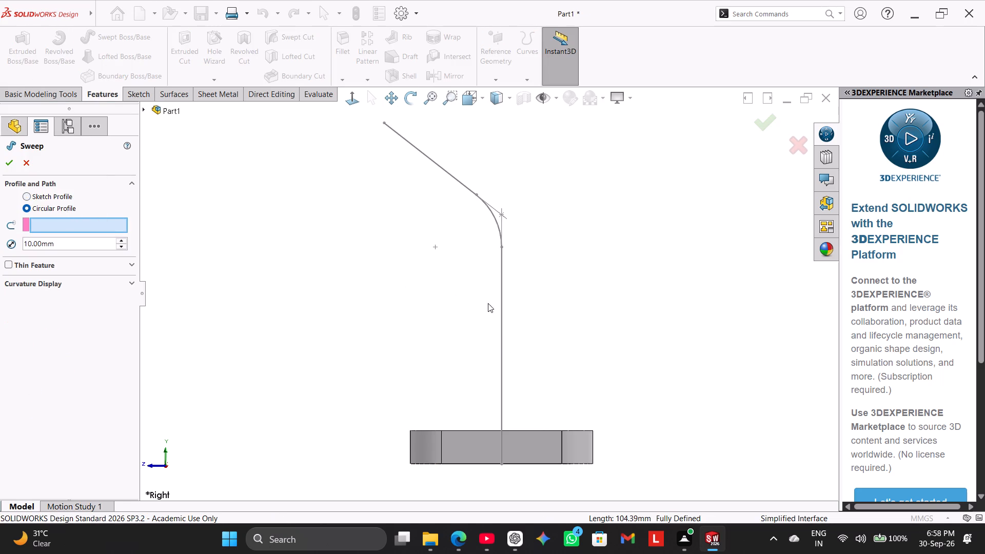
pyautogui.click(502, 318)
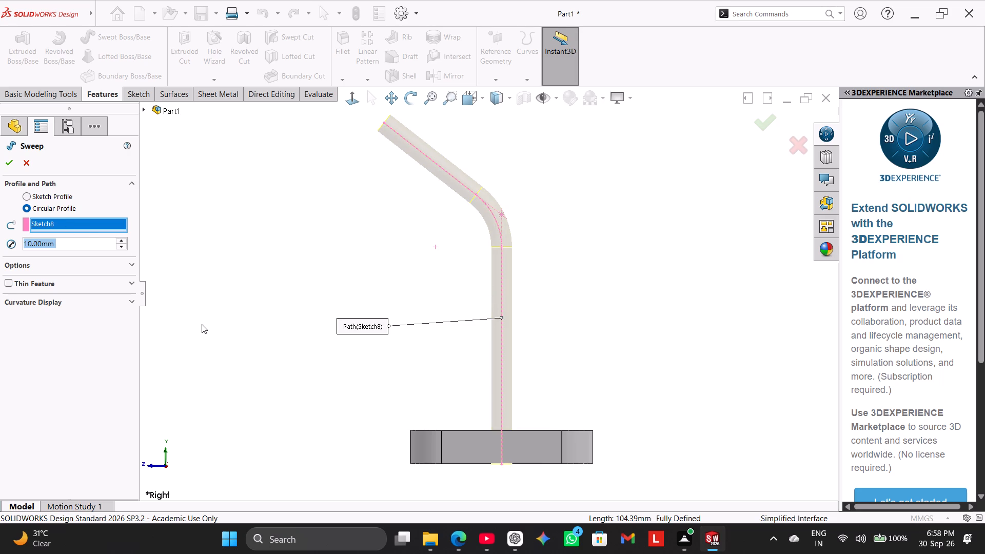
pyautogui.write('45')
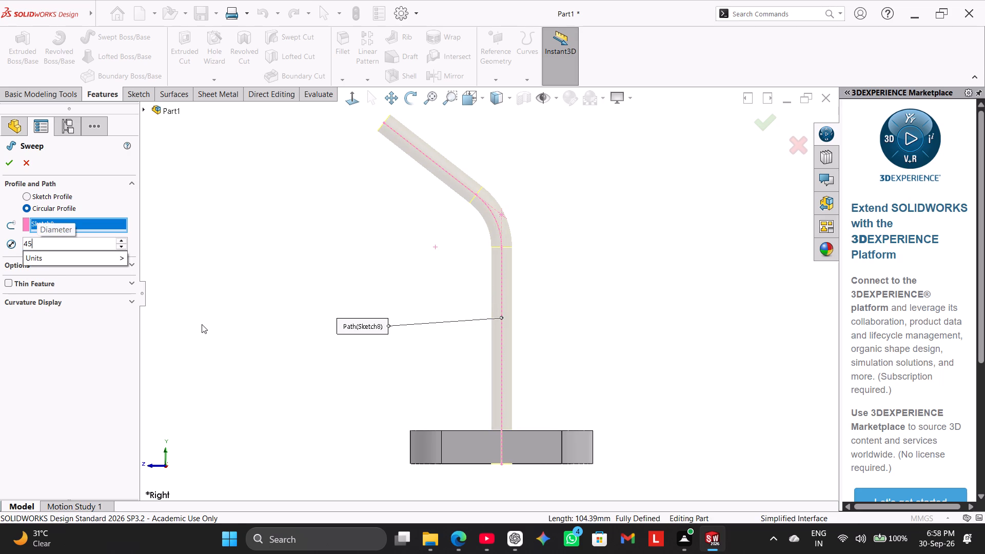
pyautogui.press('Return')
pyautogui.click(9, 163)
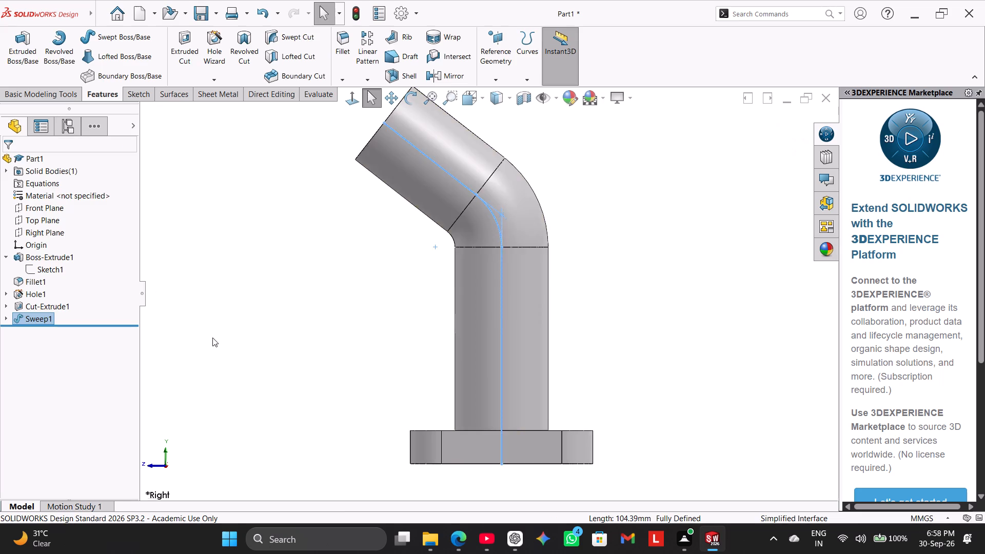
pyautogui.moveTo(213, 341); pyautogui.dragTo(496, 189, button='right')
pyautogui.click(333, 310)
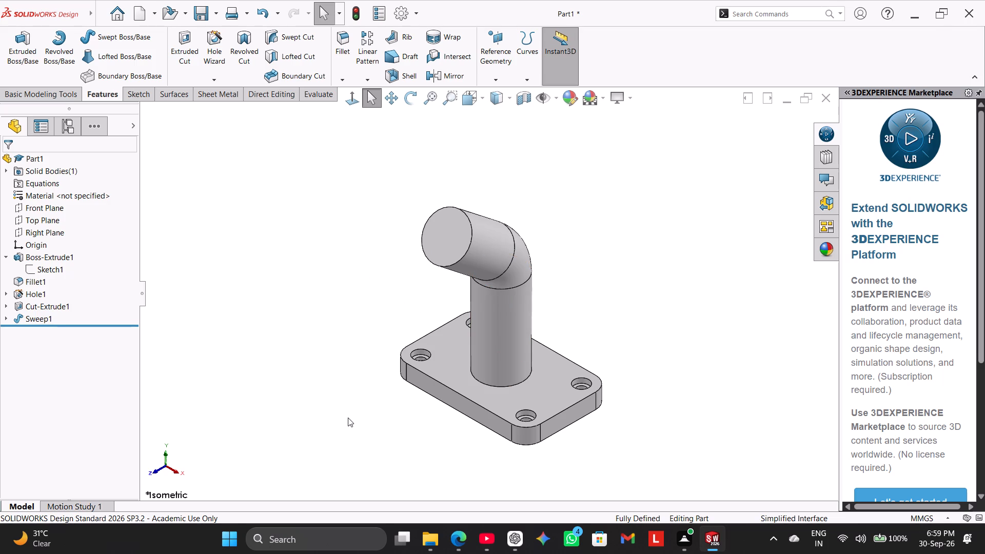
# On the Top Plane, sketch a circle centred on the origin and dimension its diameter to 56 mm.
pyautogui.moveTo(348, 418); pyautogui.dragTo(346, 276, button='middle')
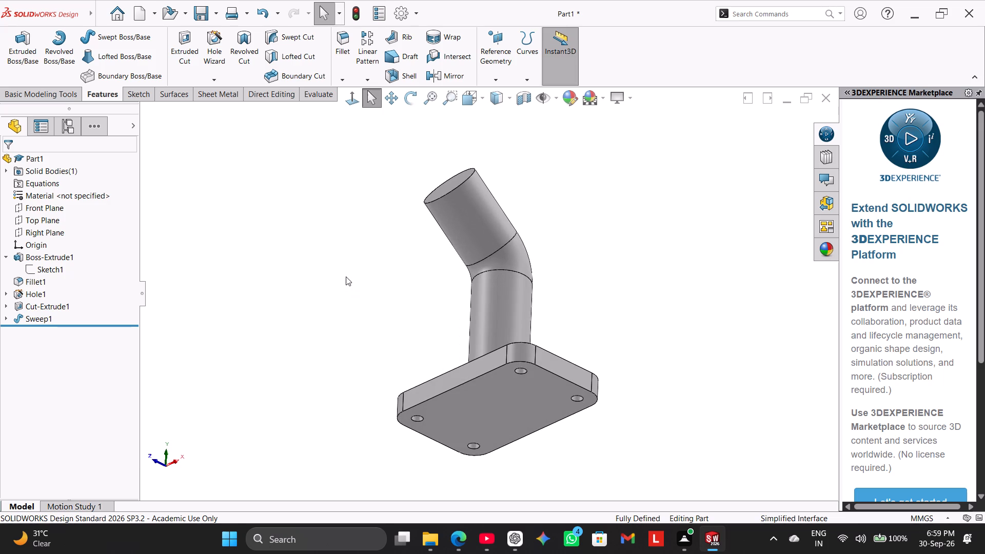
pyautogui.click(54, 222)
pyautogui.click(63, 208)
pyautogui.click(174, 248)
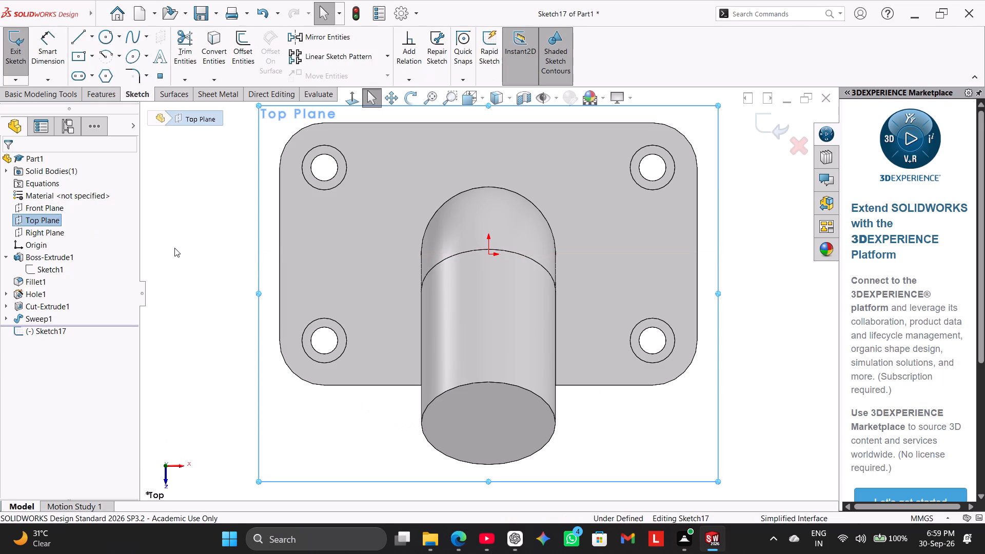
pyautogui.click(105, 31)
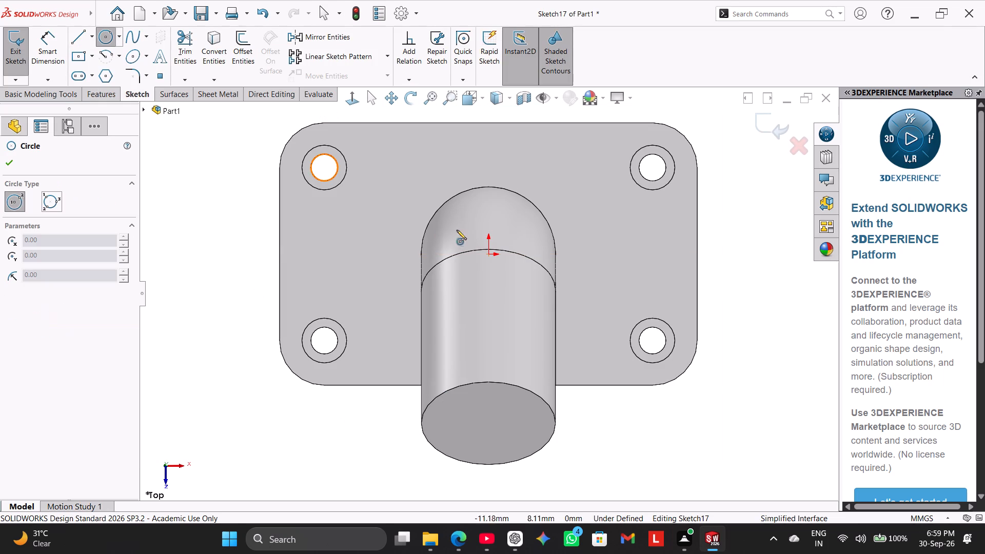
pyautogui.click(489, 254)
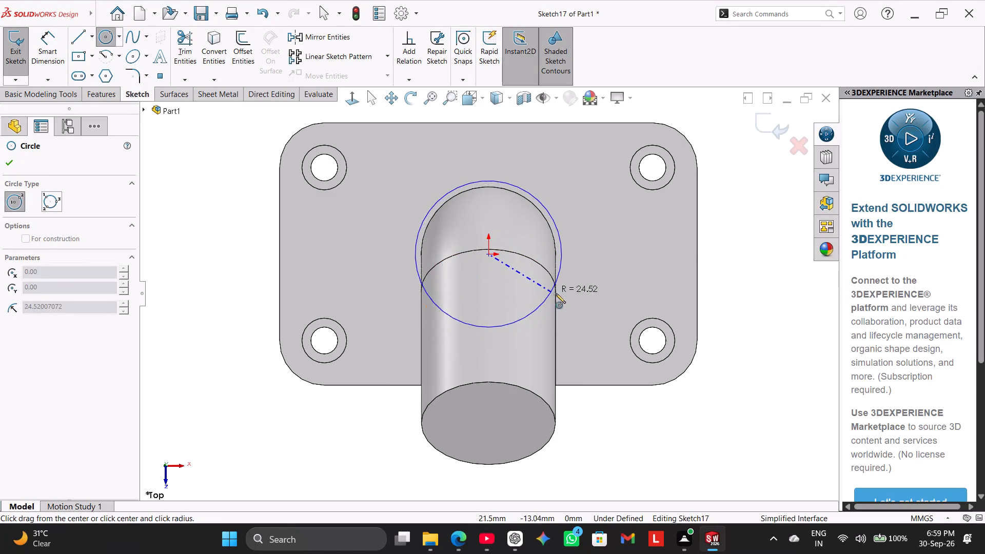
pyautogui.click(572, 298)
pyautogui.click(51, 55)
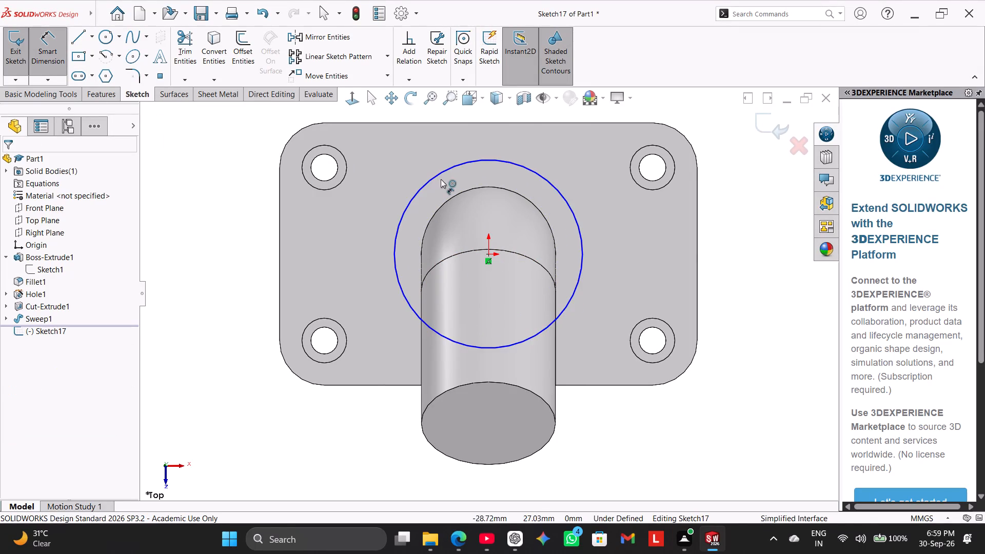
pyautogui.click(541, 175)
pyautogui.click(601, 141)
pyautogui.write('56')
pyautogui.press('Return')
pyautogui.click(4, 159)
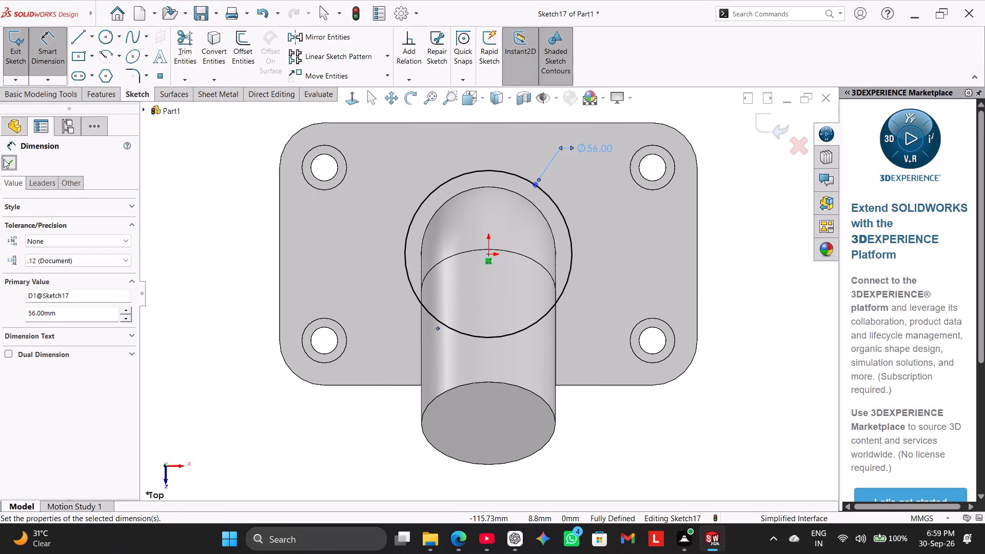
# Extrude the 56 mm circle as a merged collar, starting at a 50 mm offset from the sketch plane, with a 40 mm blind depth.
pyautogui.click(95, 98)
pyautogui.click(22, 53)
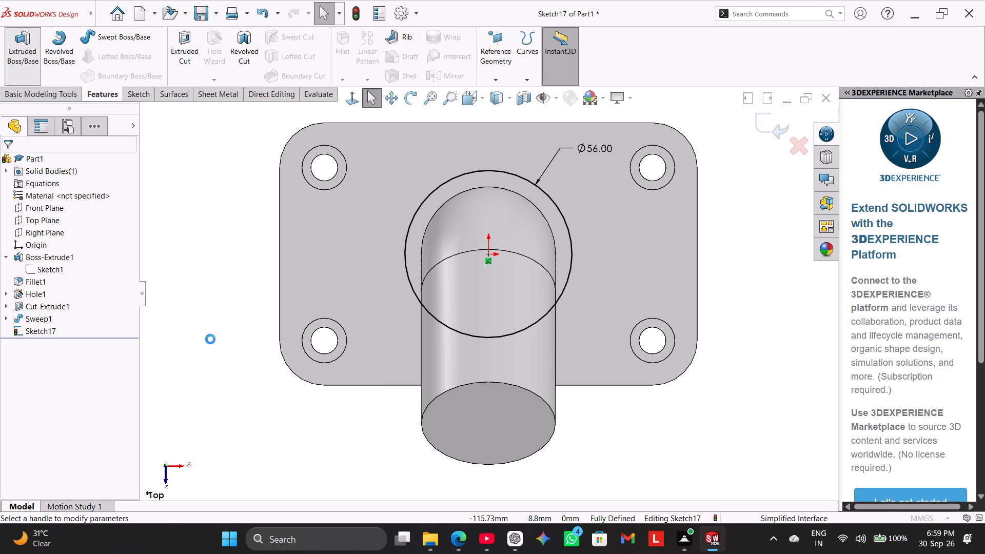
pyautogui.moveTo(231, 374); pyautogui.dragTo(248, 267, button='middle')
pyautogui.scroll(1, 259, 275)
pyautogui.moveTo(259, 274); pyautogui.dragTo(270, 270, button='middle')
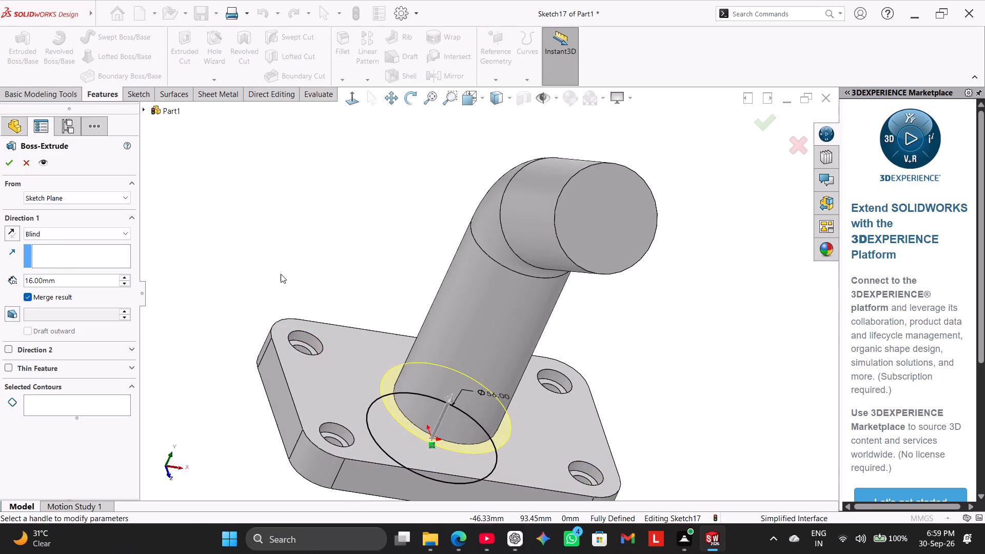
pyautogui.moveTo(284, 274); pyautogui.dragTo(337, 298, button='middle')
pyautogui.click(107, 202)
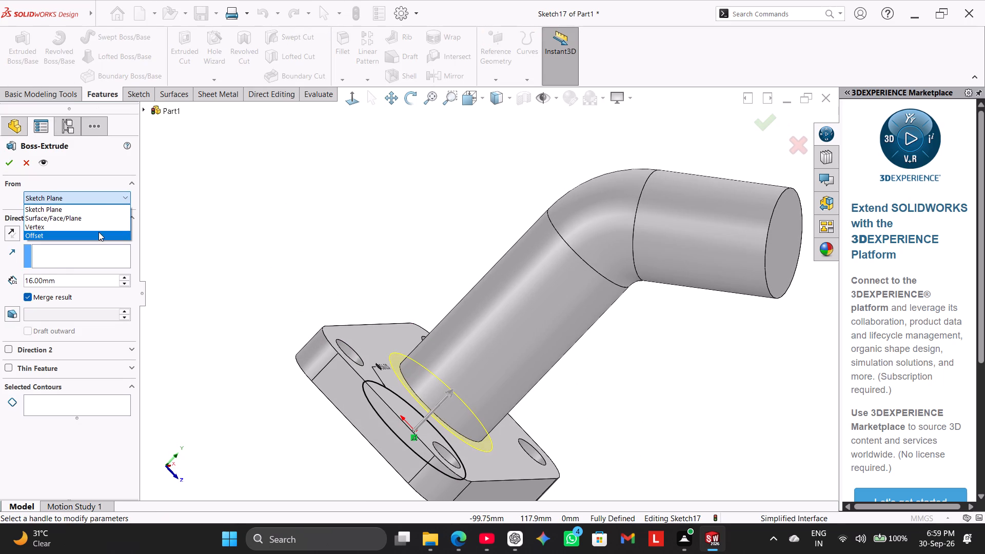
pyautogui.click(98, 232)
pyautogui.doubleClick(92, 222)
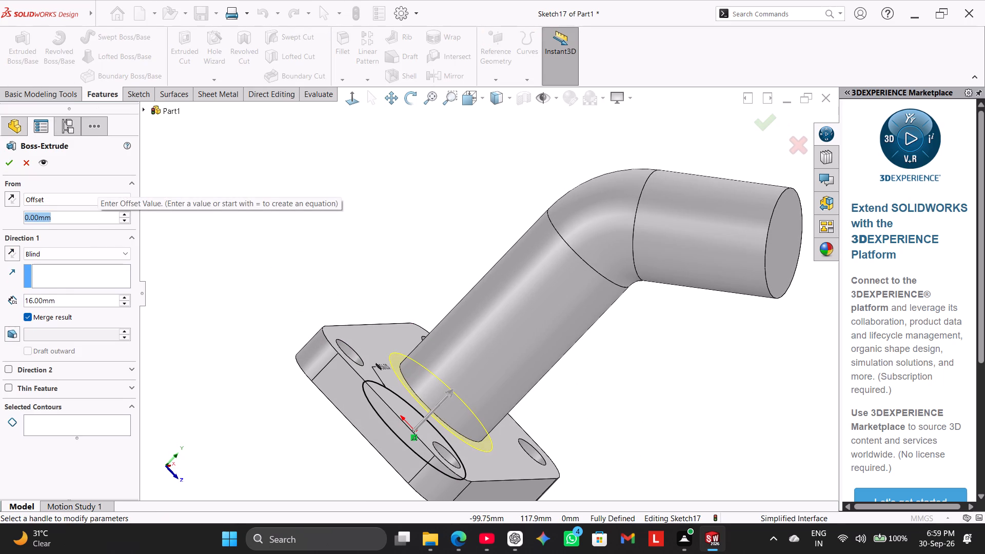
pyautogui.write('50')
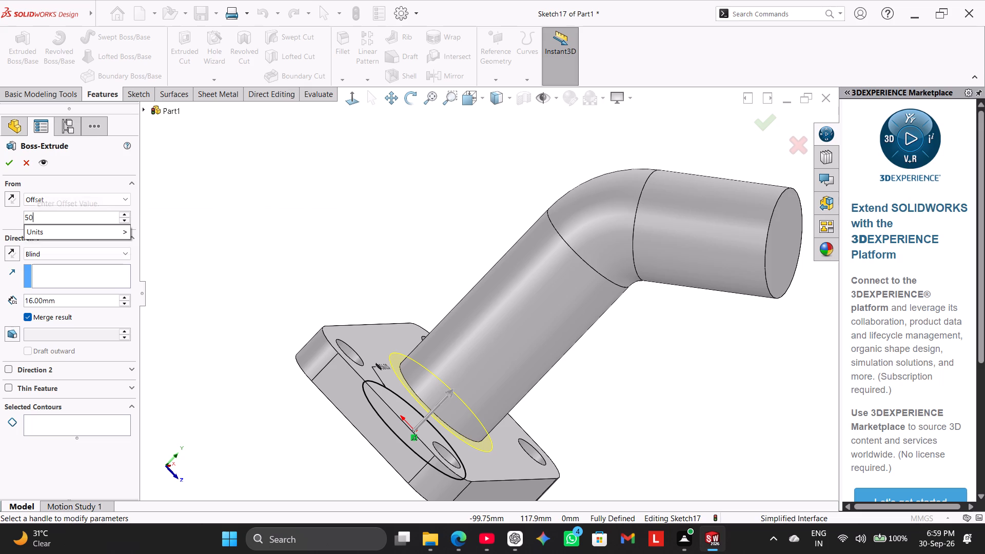
pyautogui.press('Return')
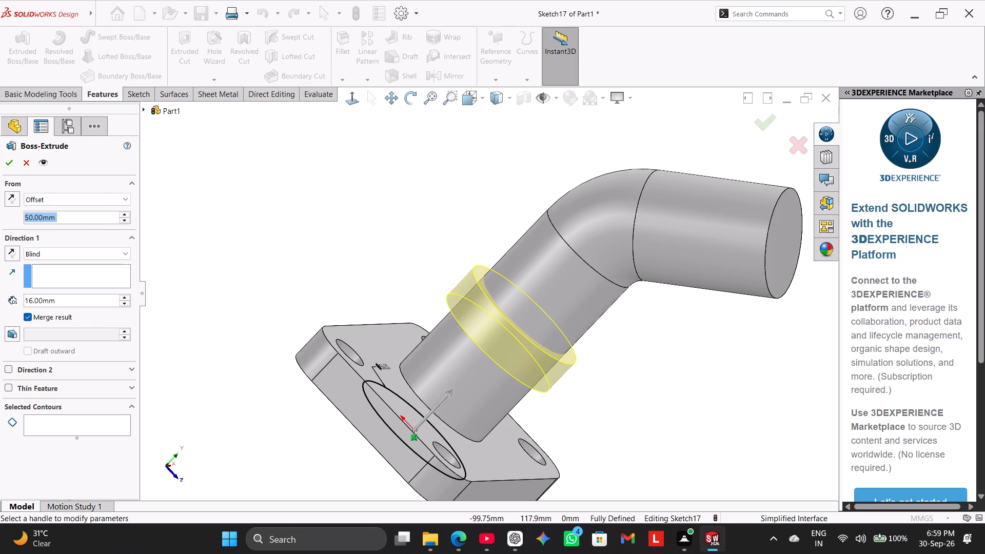
pyautogui.doubleClick(83, 302)
pyautogui.write('40')
pyautogui.press('Return')
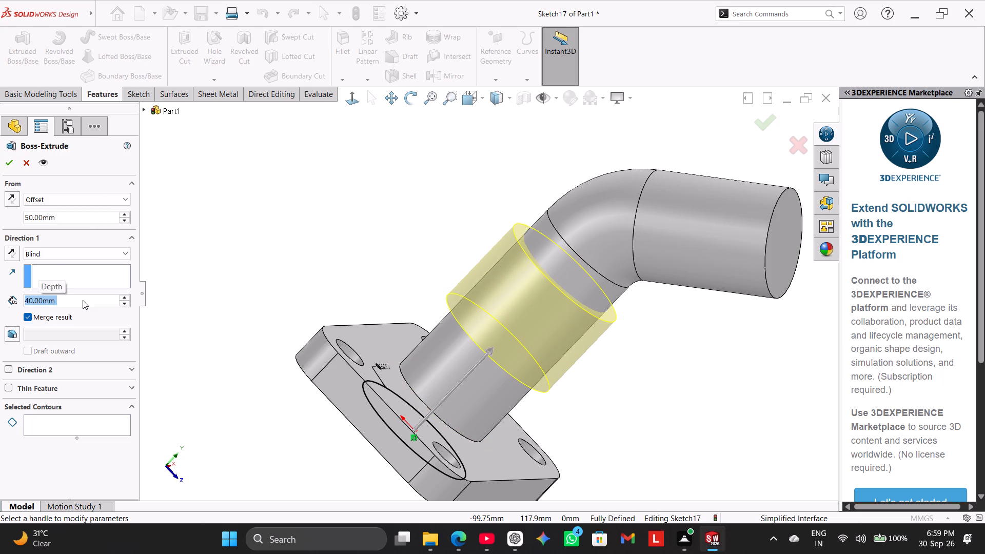
pyautogui.click(10, 163)
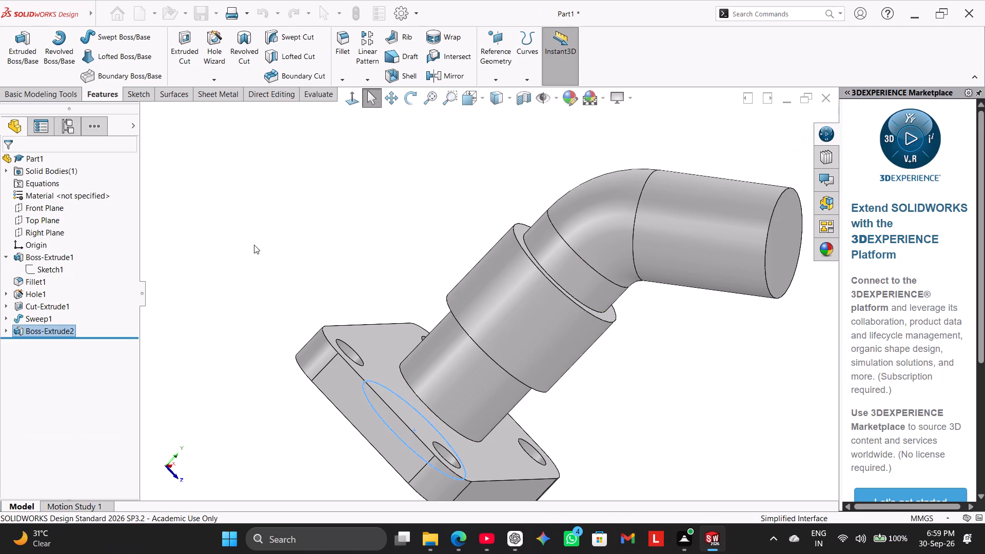
pyautogui.click(254, 245)
# Cut a 12 mm diameter circular swept bore through the part, using the first sweep's bent path sketch.
pyautogui.scroll(5, 273, 255)
pyautogui.moveTo(288, 264); pyautogui.dragTo(323, 265, button='middle')
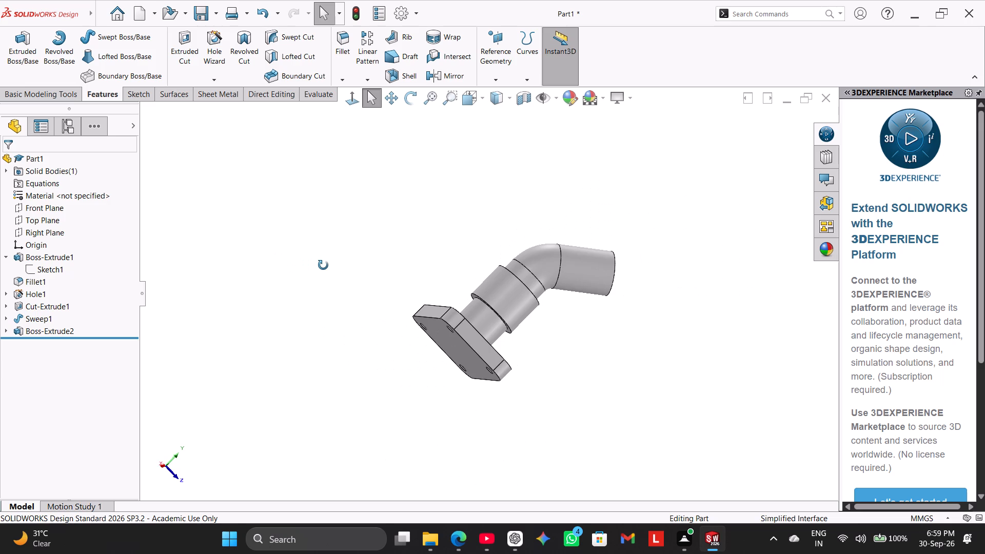
pyautogui.moveTo(323, 265); pyautogui.dragTo(294, 276, button='middle')
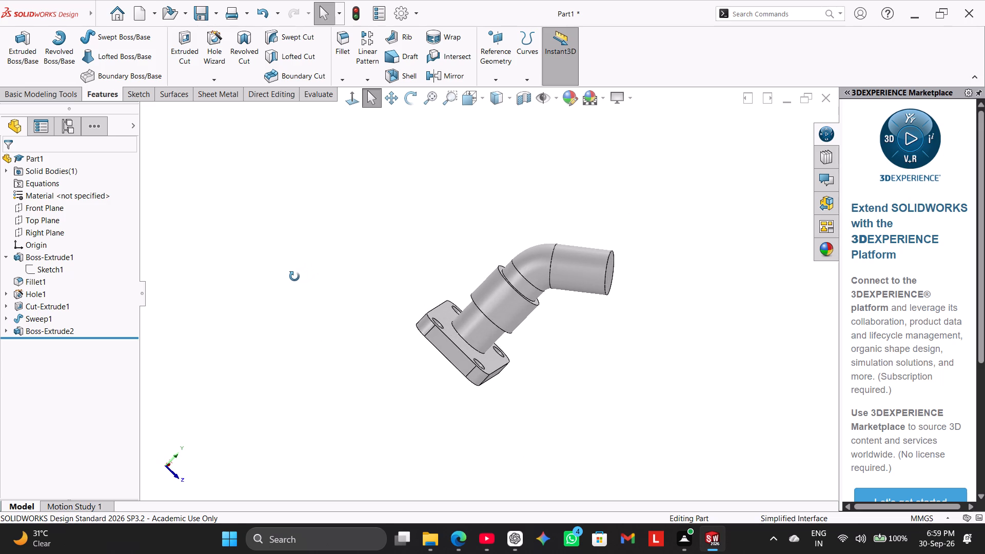
pyautogui.moveTo(294, 276); pyautogui.dragTo(289, 275, button='middle')
pyautogui.scroll(-1, 266, 261)
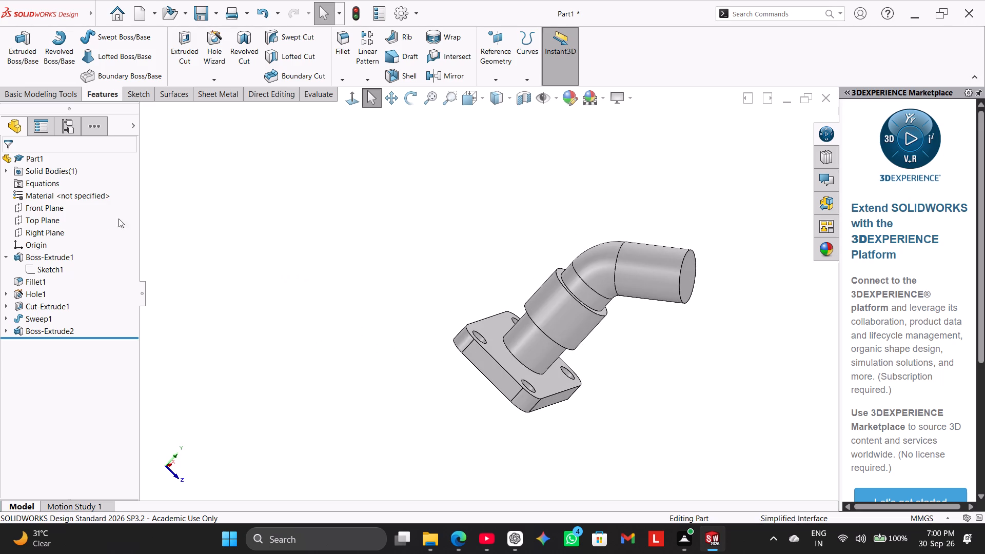
pyautogui.click(285, 37)
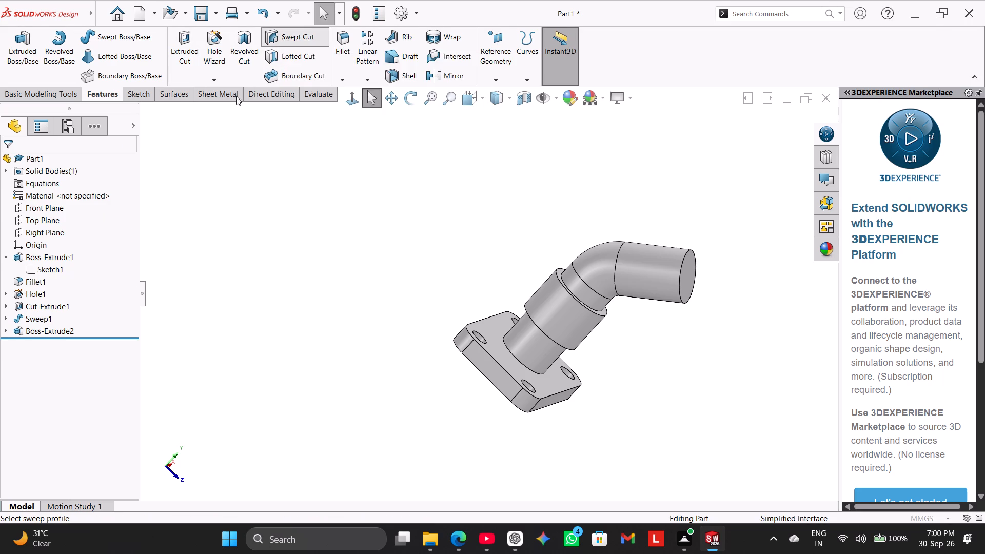
pyautogui.click(44, 218)
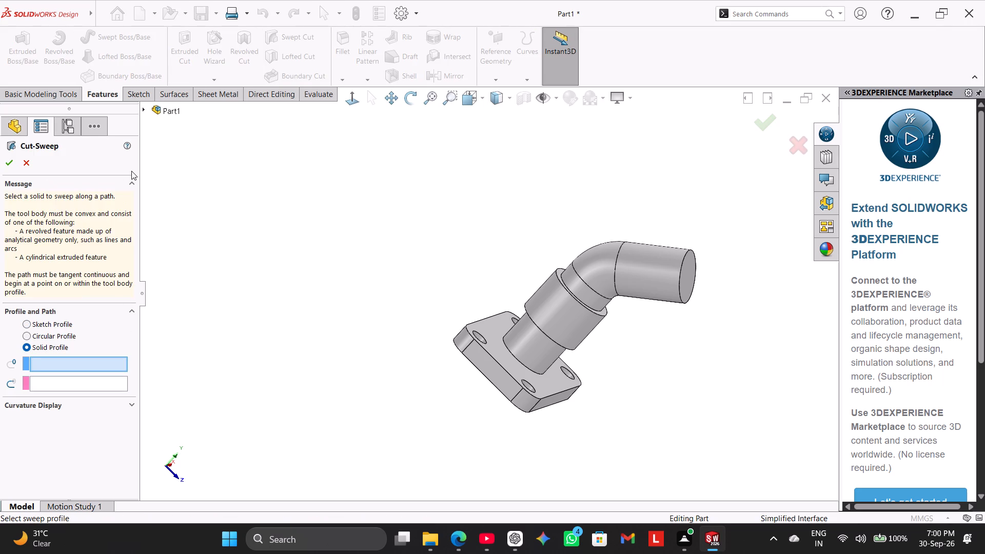
pyautogui.click(57, 337)
pyautogui.click(148, 108)
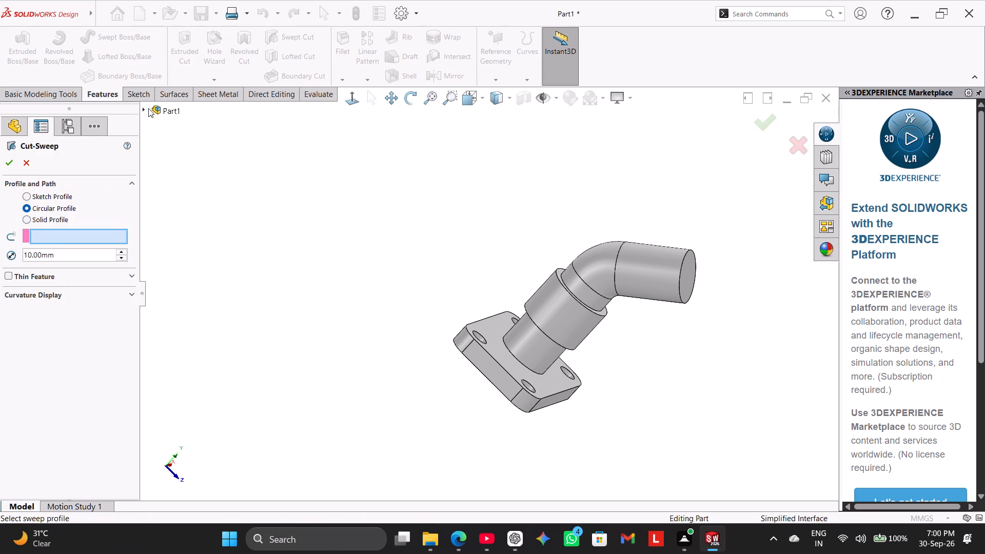
pyautogui.click(157, 256)
pyautogui.click(180, 269)
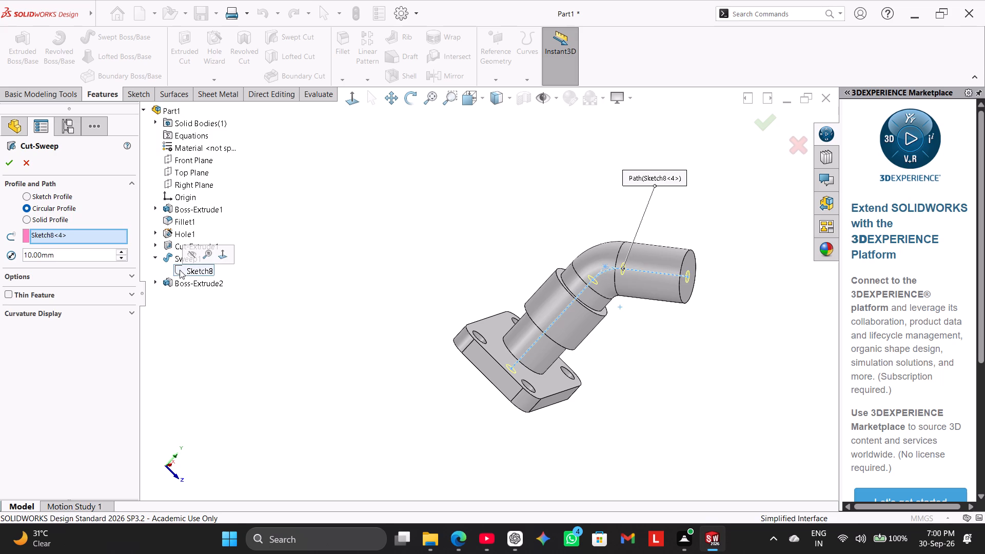
pyautogui.doubleClick(78, 254)
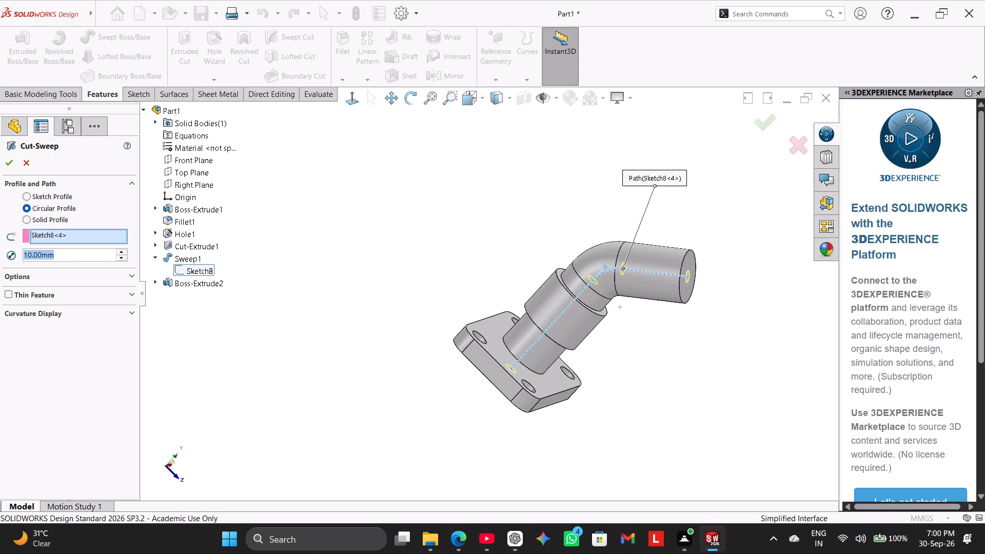
pyautogui.write('12')
pyautogui.press('Return')
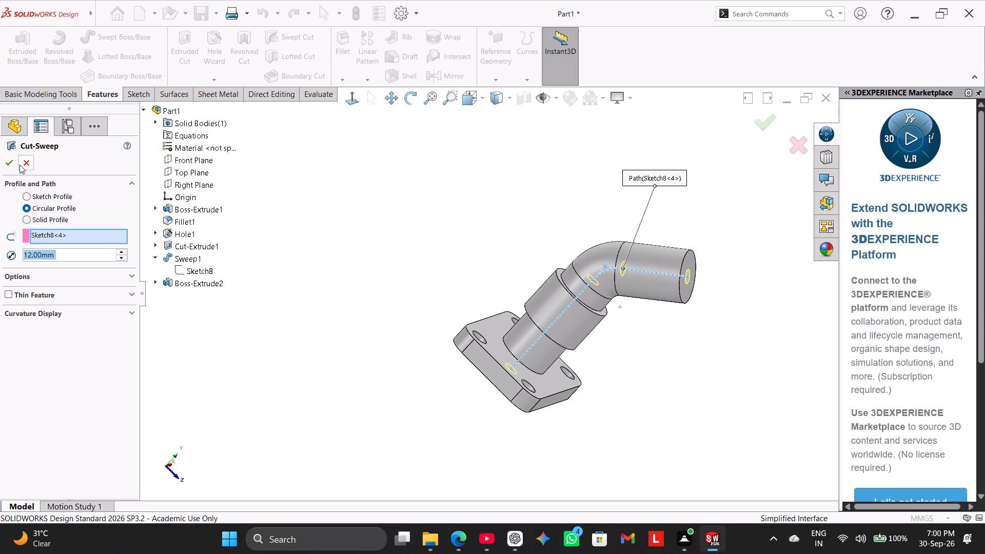
pyautogui.click(15, 162)
pyautogui.click(247, 300)
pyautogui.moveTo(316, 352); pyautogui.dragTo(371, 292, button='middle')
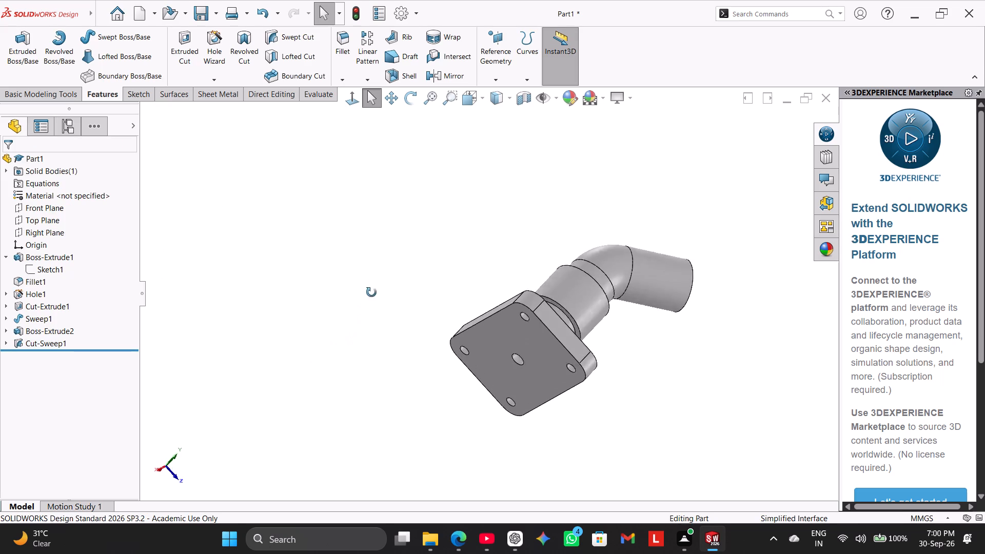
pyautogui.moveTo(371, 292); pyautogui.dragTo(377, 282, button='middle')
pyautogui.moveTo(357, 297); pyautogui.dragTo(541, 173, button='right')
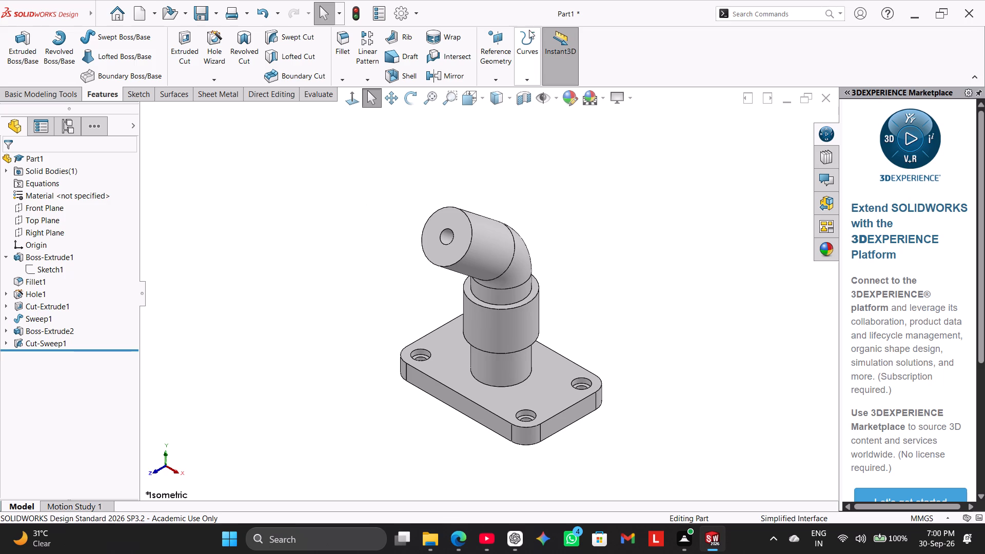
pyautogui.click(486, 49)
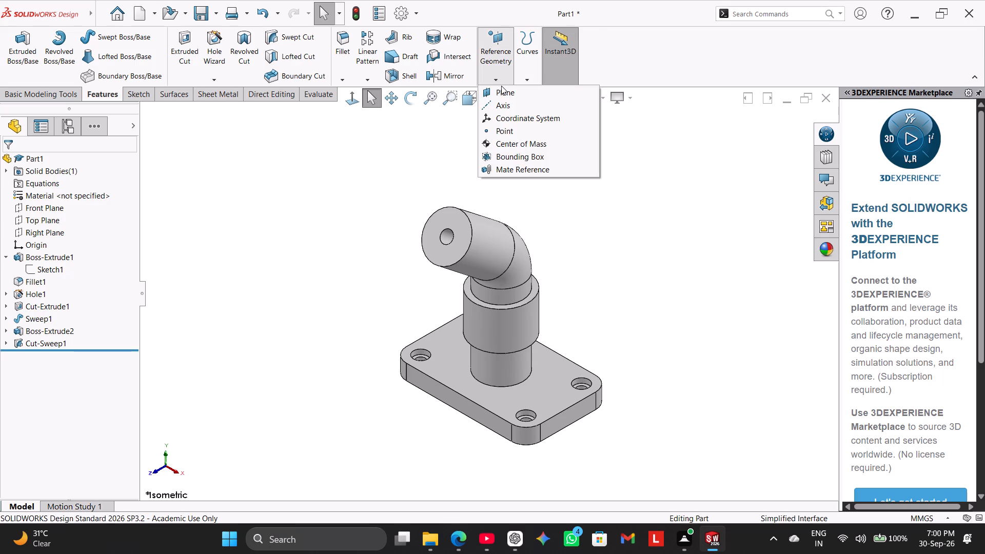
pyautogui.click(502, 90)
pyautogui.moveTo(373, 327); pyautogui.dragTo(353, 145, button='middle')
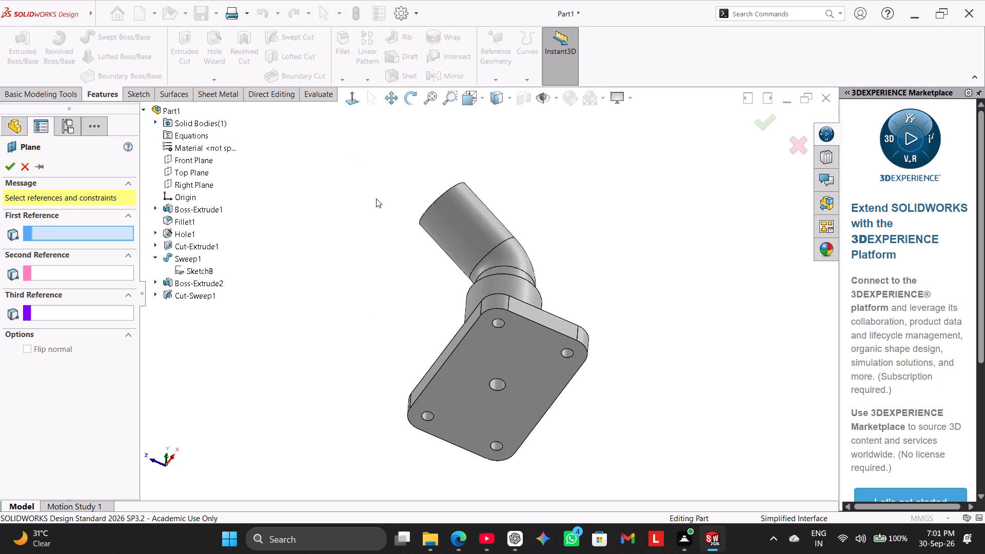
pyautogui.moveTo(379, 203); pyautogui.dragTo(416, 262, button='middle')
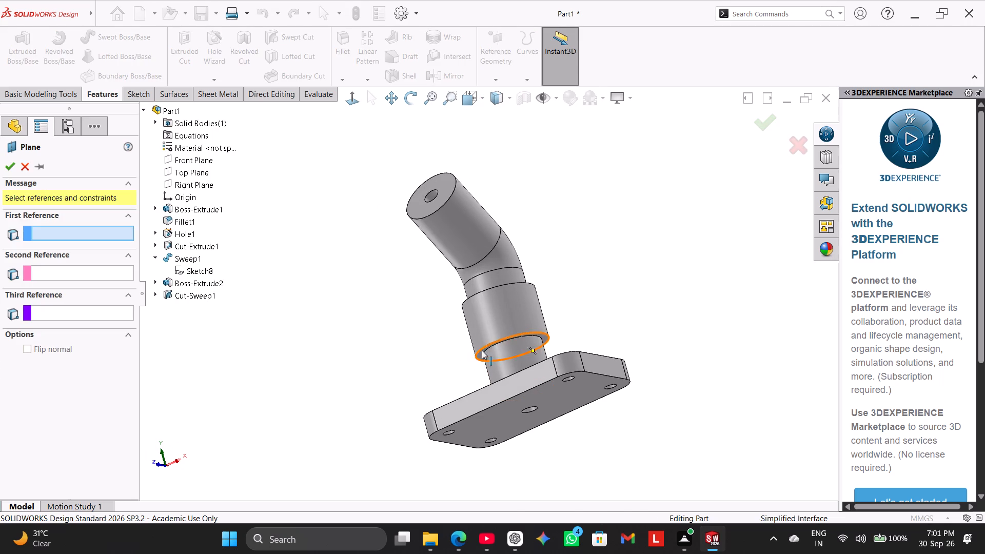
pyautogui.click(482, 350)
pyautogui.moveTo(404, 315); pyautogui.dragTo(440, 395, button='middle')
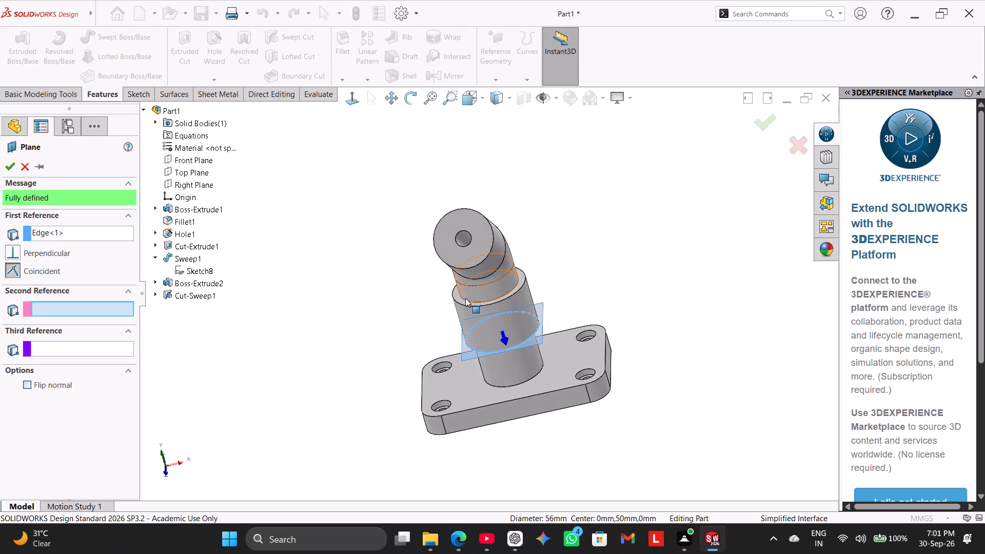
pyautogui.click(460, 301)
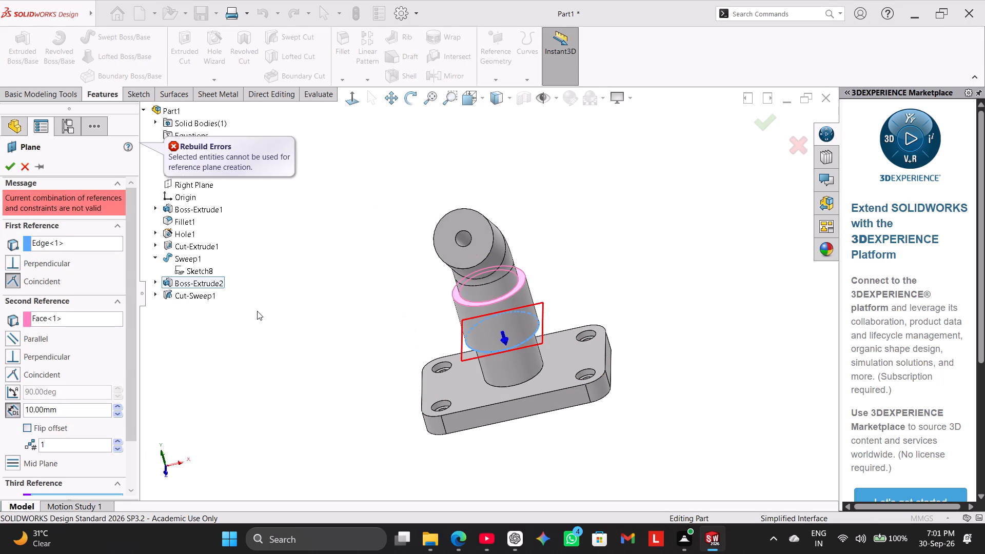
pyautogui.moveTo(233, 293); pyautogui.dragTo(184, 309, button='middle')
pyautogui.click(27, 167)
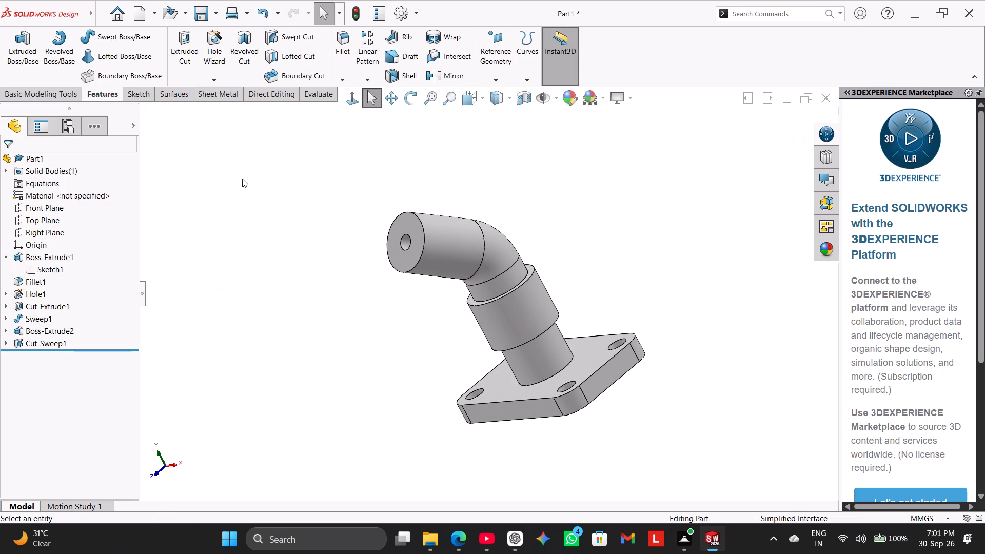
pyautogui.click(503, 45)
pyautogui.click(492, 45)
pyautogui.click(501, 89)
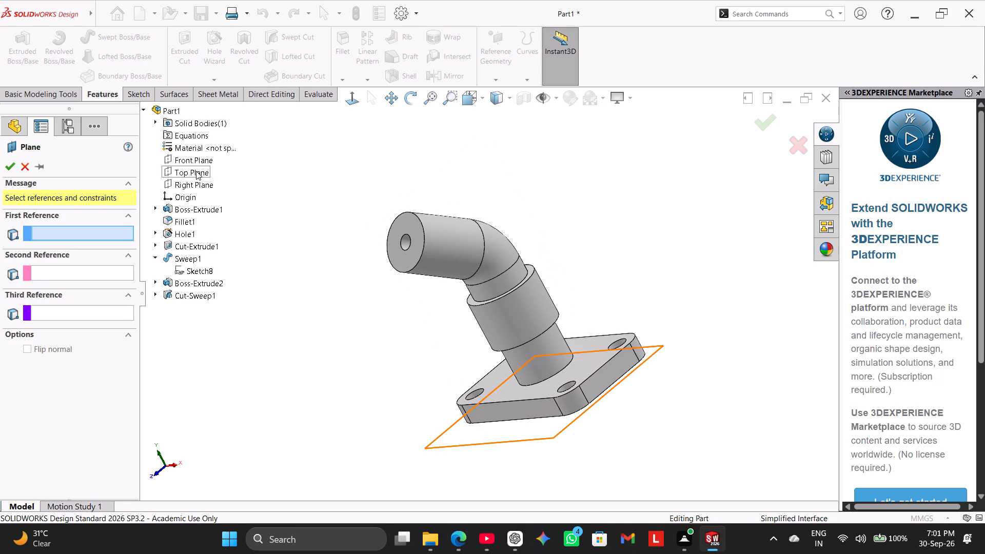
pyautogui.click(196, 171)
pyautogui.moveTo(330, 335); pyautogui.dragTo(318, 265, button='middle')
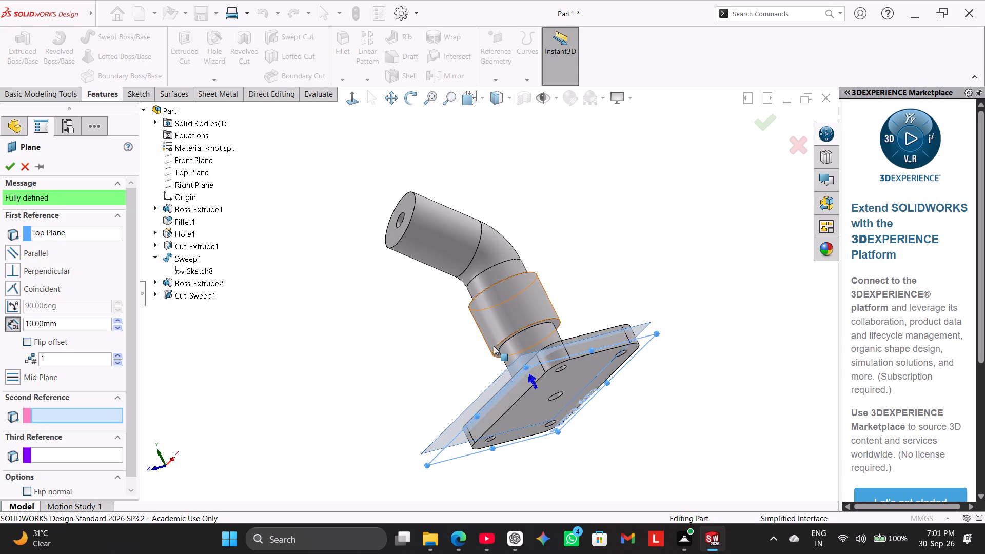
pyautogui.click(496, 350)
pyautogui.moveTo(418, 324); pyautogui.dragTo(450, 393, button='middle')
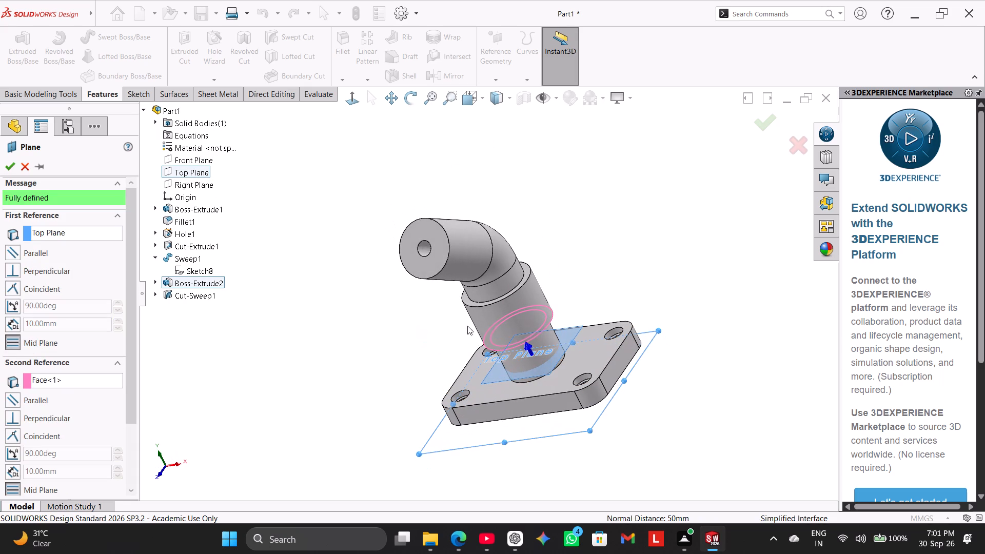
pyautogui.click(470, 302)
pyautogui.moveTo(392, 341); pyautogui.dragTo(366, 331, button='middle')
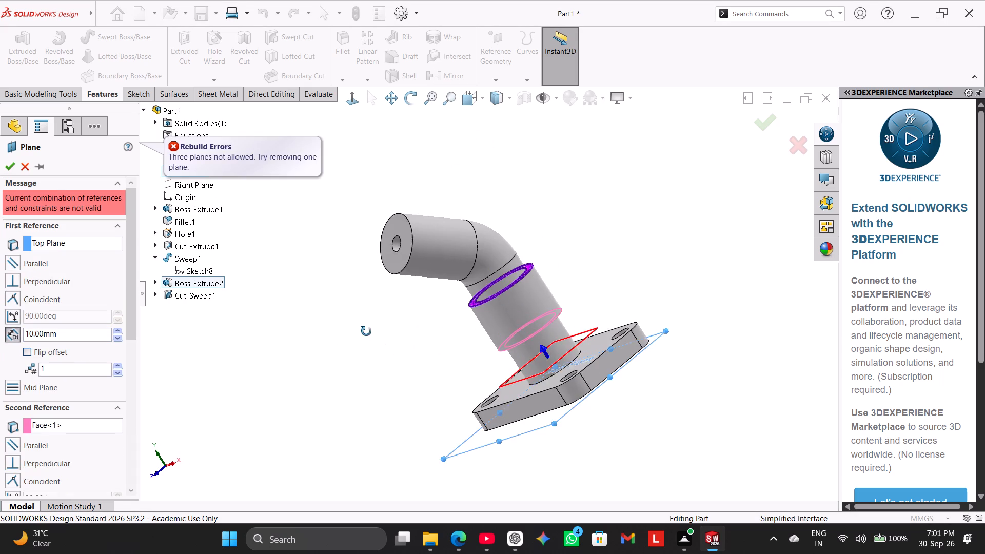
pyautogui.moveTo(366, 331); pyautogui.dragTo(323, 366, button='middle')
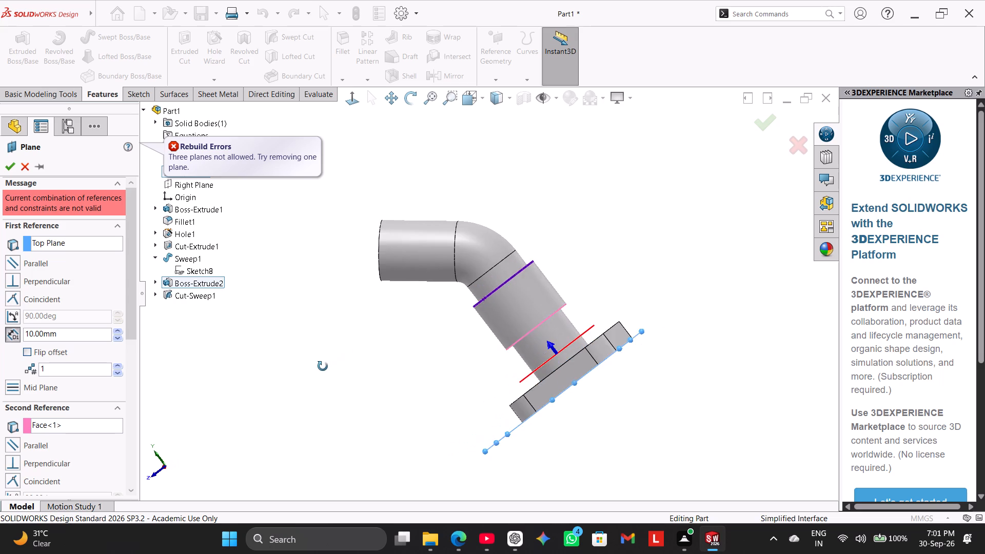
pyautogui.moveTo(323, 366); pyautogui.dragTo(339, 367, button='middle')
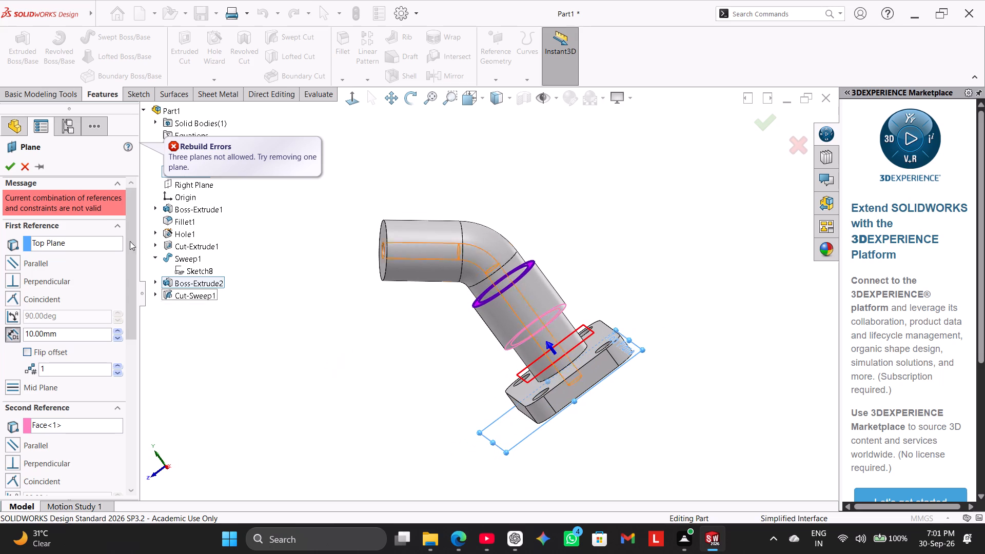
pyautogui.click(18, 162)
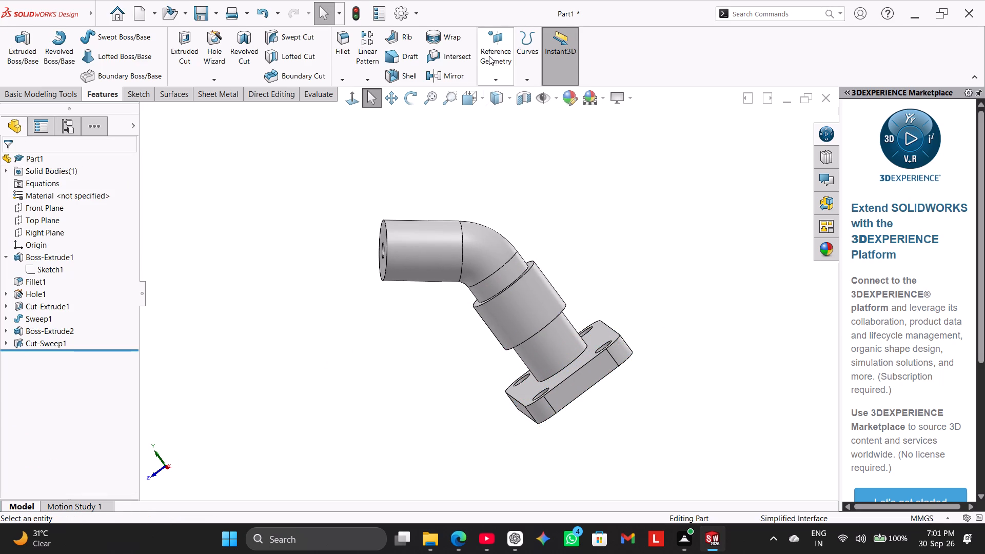
# Create a reference plane midway between the collar's upper and lower annular end faces.
pyautogui.click(489, 56)
pyautogui.click(500, 88)
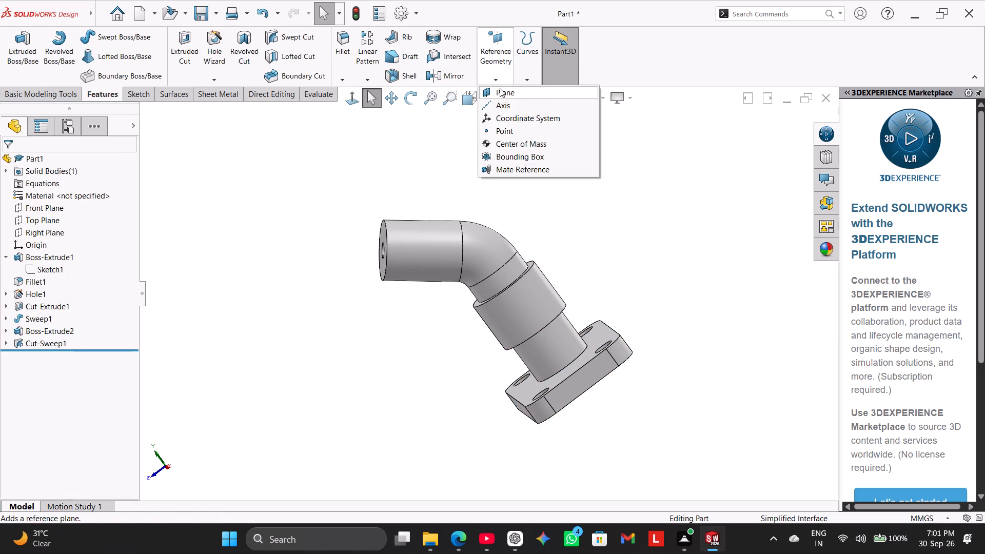
pyautogui.moveTo(443, 316); pyautogui.dragTo(490, 308, button='middle')
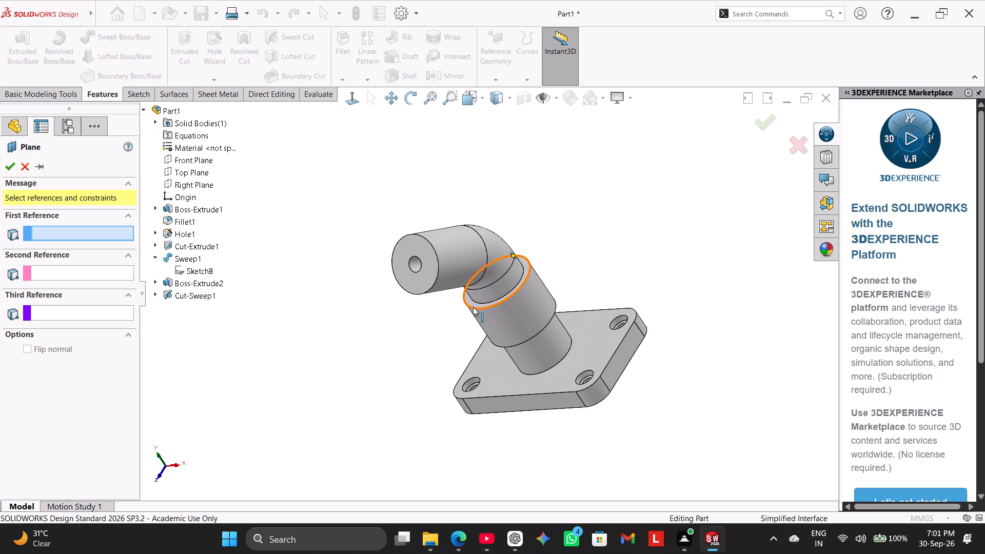
pyautogui.click(472, 303)
pyautogui.moveTo(398, 331); pyautogui.dragTo(347, 238, button='middle')
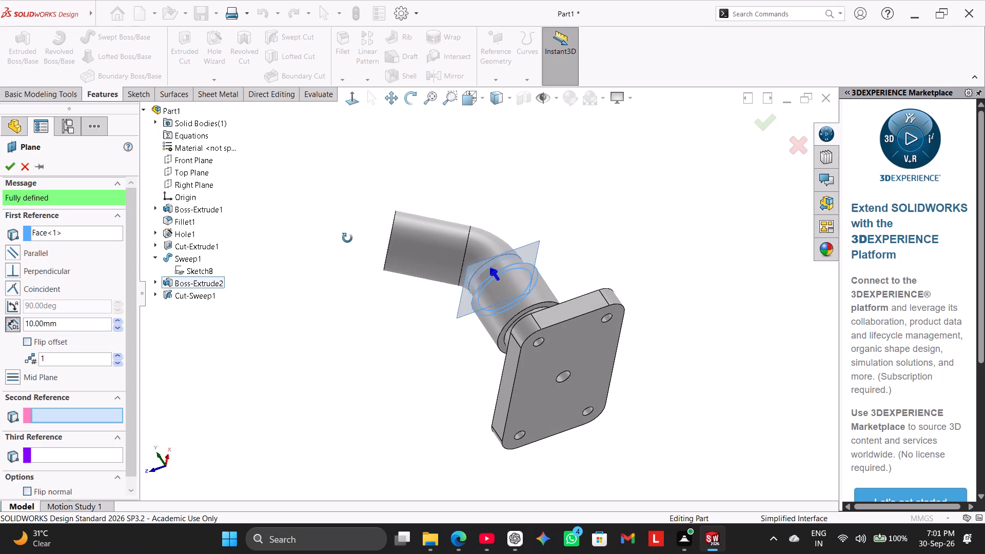
pyautogui.moveTo(347, 238); pyautogui.dragTo(348, 270, button='middle')
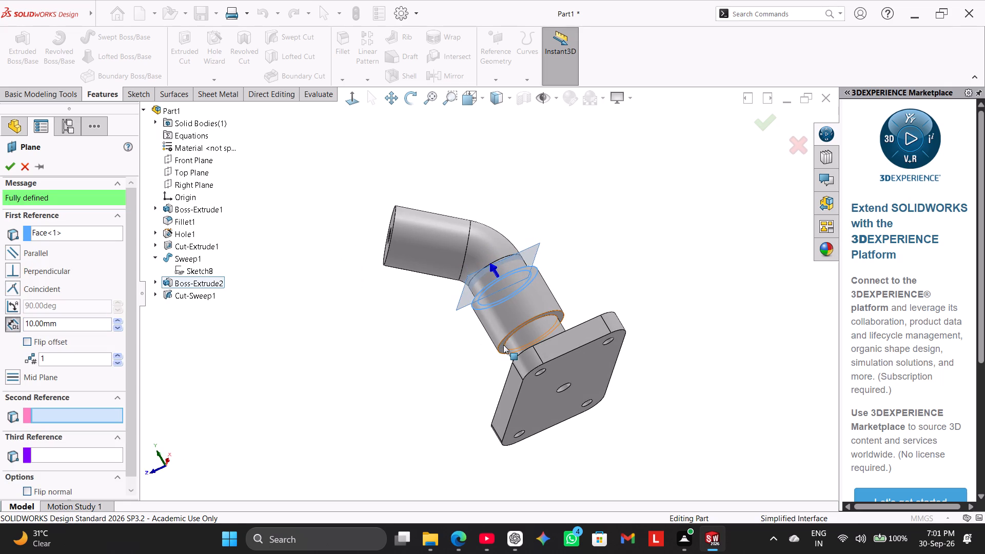
pyautogui.click(503, 345)
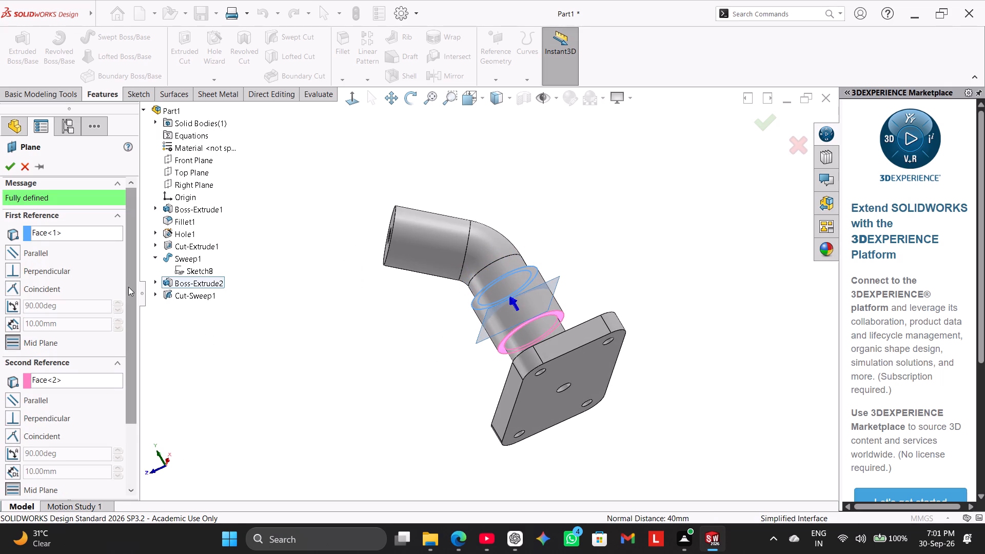
pyautogui.moveTo(257, 369); pyautogui.dragTo(290, 423, button='middle')
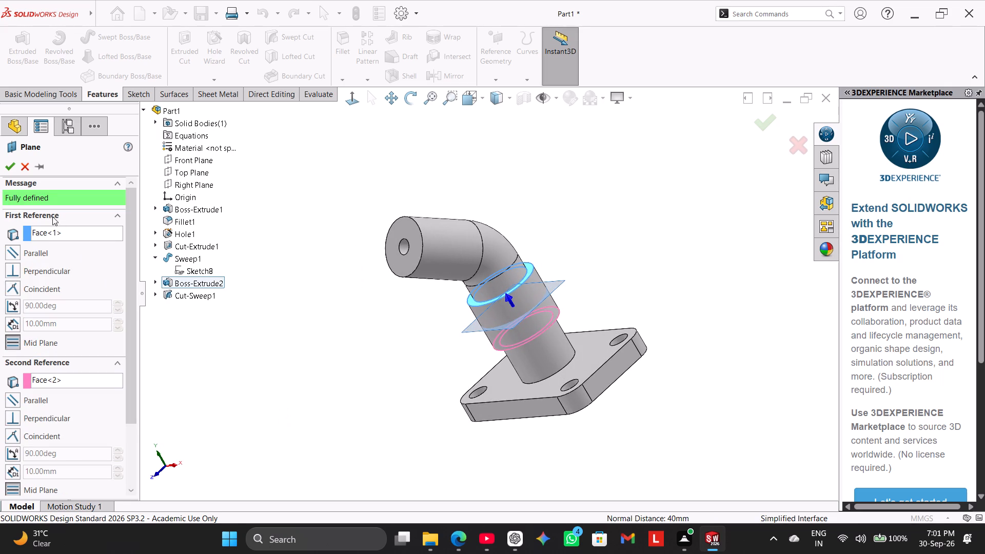
pyautogui.click(11, 165)
pyautogui.click(212, 315)
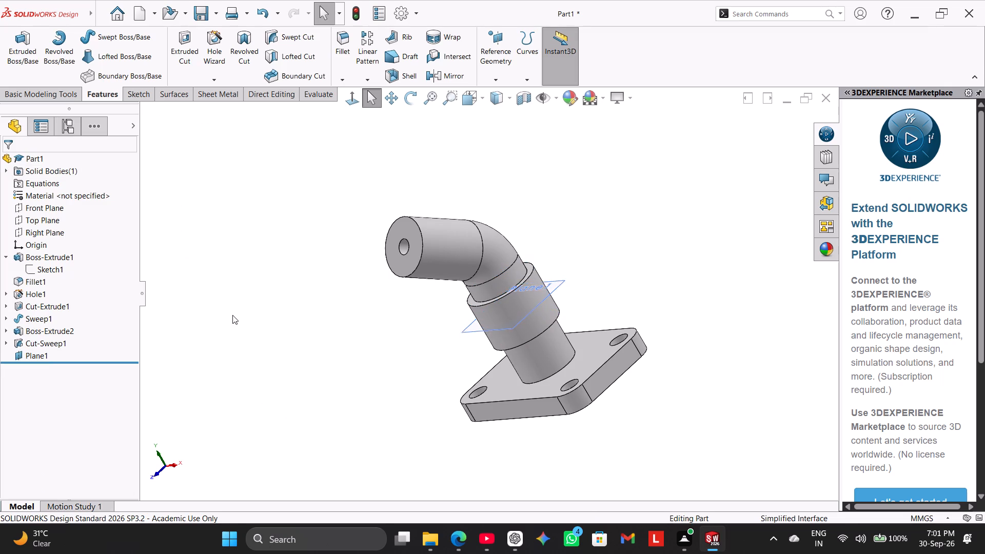
# Open a new sketch on the mid-plane through the collar.
pyautogui.moveTo(245, 315); pyautogui.dragTo(310, 311, button='middle')
pyautogui.moveTo(307, 308); pyautogui.dragTo(410, 225, button='right')
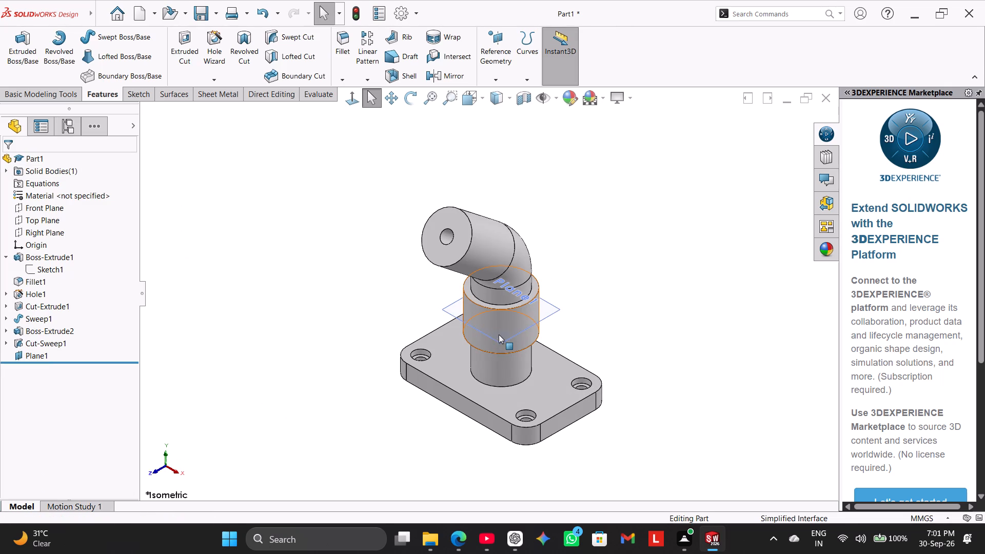
pyautogui.rightClick(550, 308)
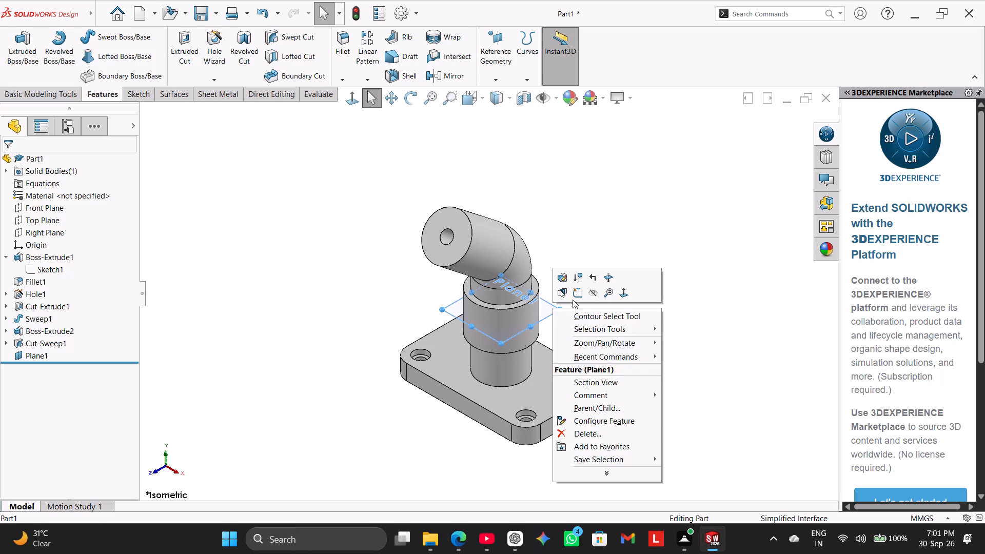
pyautogui.click(575, 296)
pyautogui.click(232, 291)
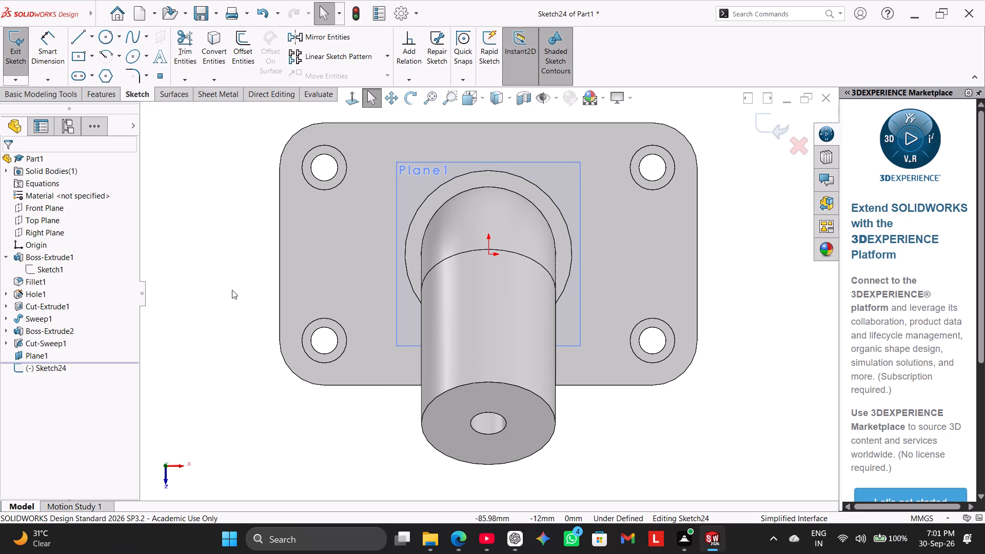
pyautogui.scroll(3, 267, 289)
pyautogui.scroll(-1, 533, 169)
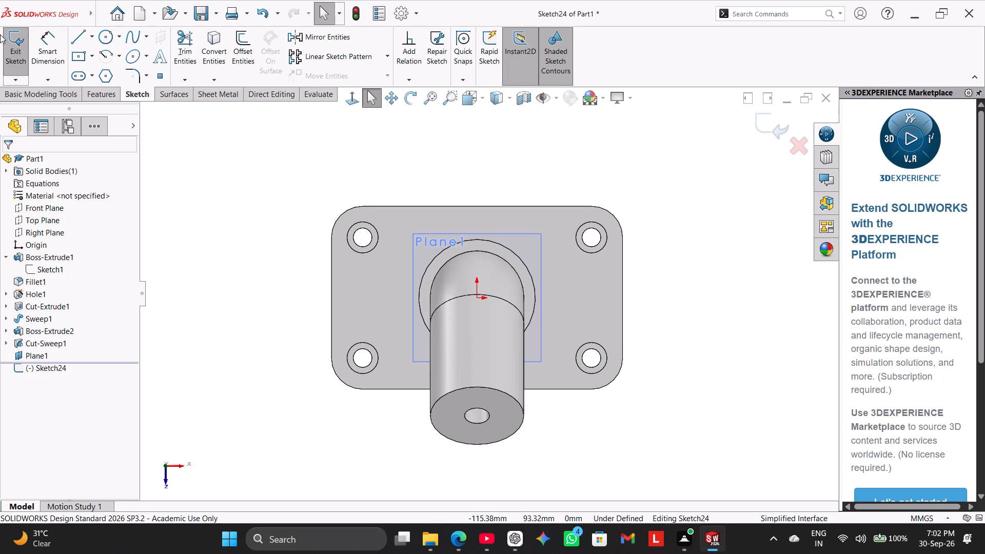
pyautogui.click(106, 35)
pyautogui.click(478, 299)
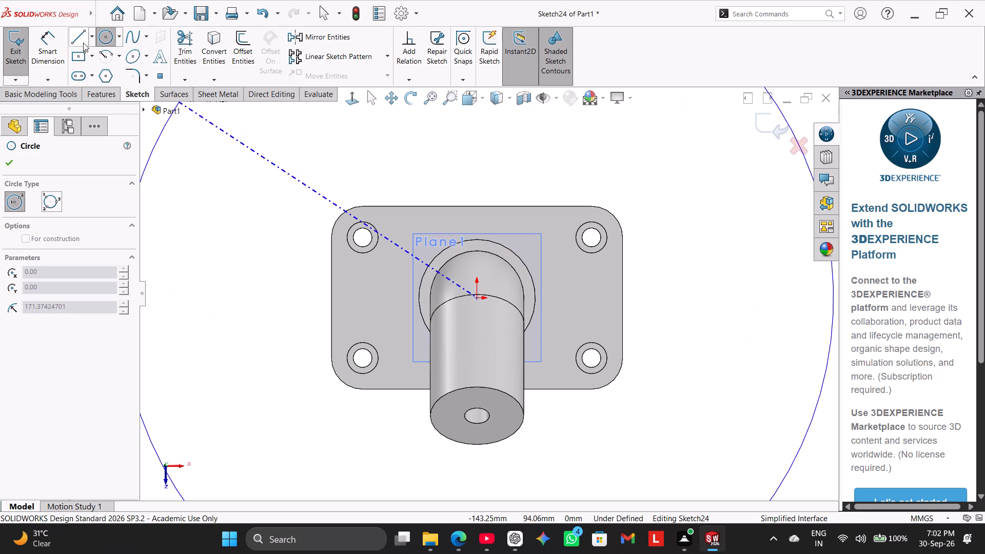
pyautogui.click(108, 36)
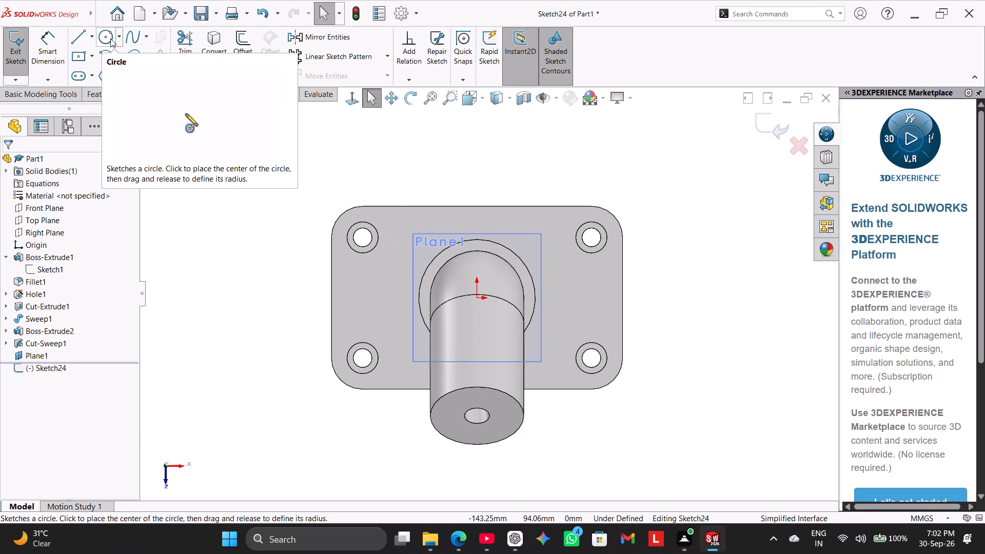
# Convert the collar's 56 mm outer circular edge into the mid-plane sketch.
pyautogui.click(214, 52)
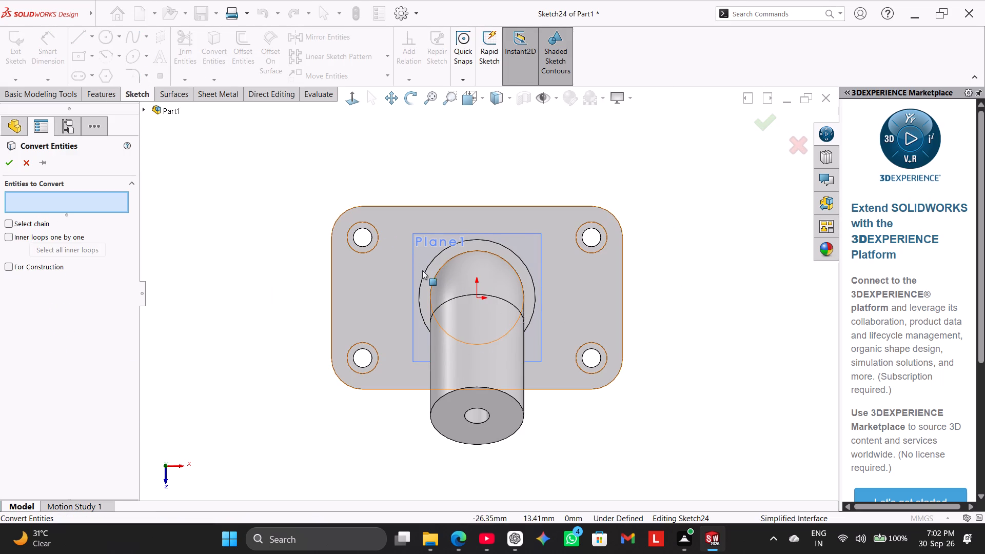
pyautogui.click(425, 273)
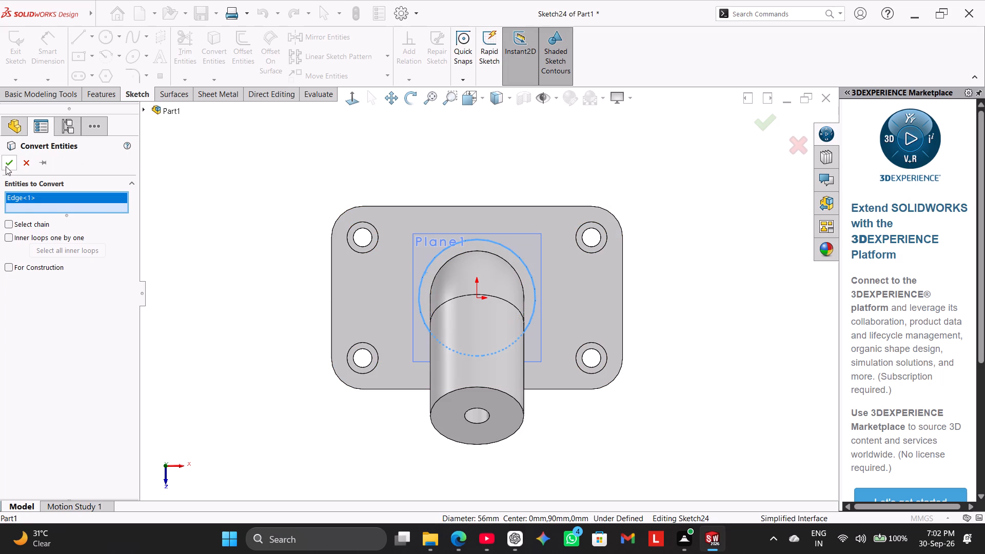
pyautogui.click(7, 165)
pyautogui.click(243, 223)
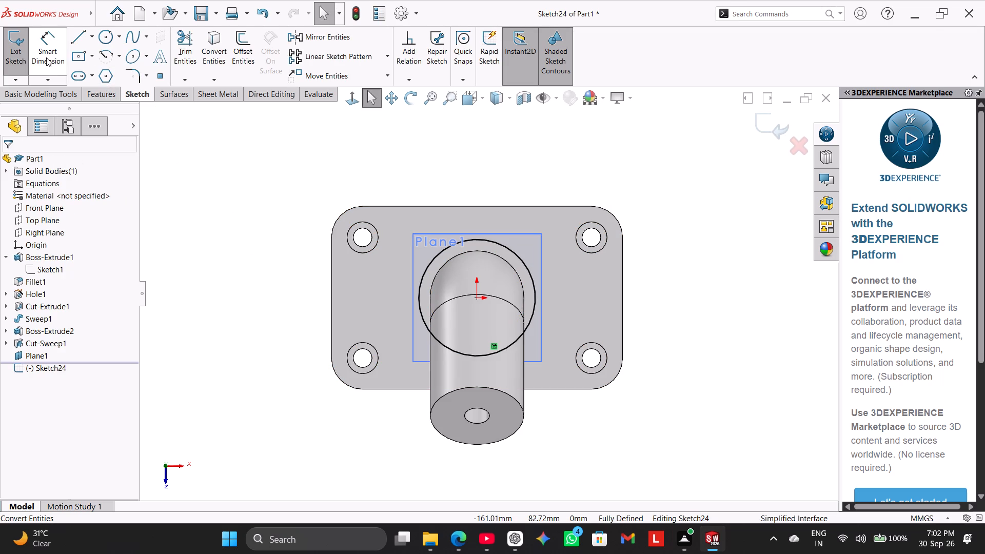
# Sketch three concentric circles of about 20.7, 16.9 and 9.7 mm radius, centred about 101 mm directly above the origin.
pyautogui.click(83, 35)
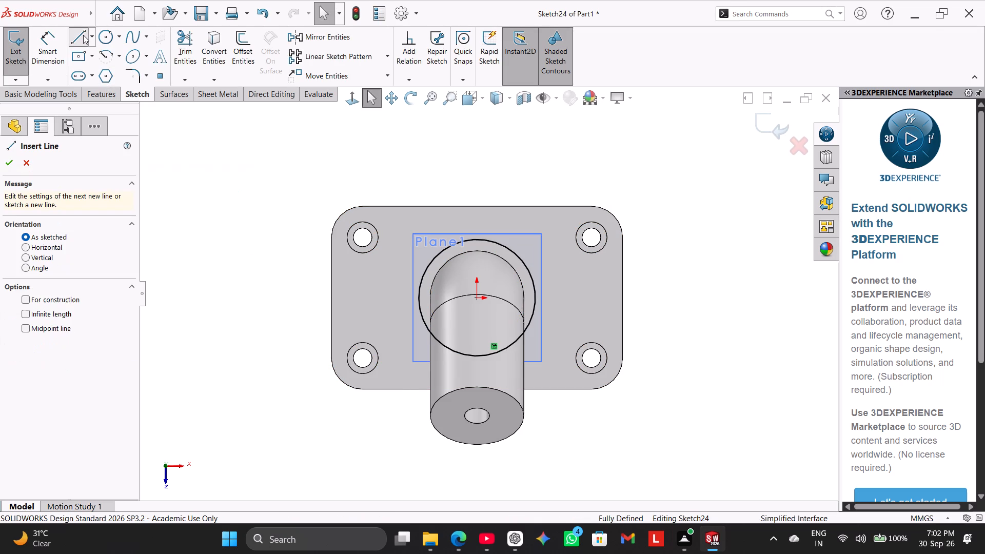
pyautogui.click(188, 183)
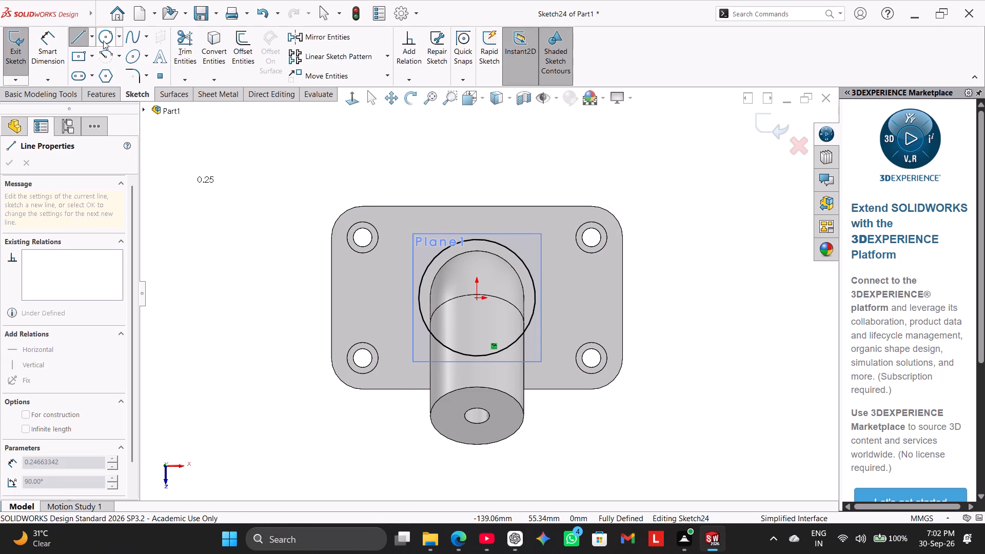
pyautogui.click(103, 39)
pyautogui.scroll(2, 302, 227)
pyautogui.scroll(-1, 478, 172)
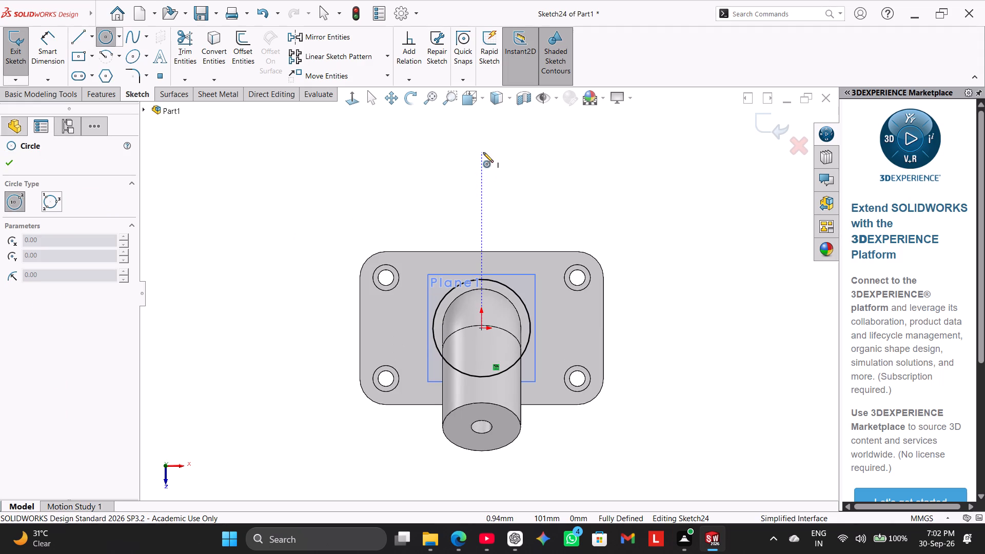
pyautogui.click(483, 152)
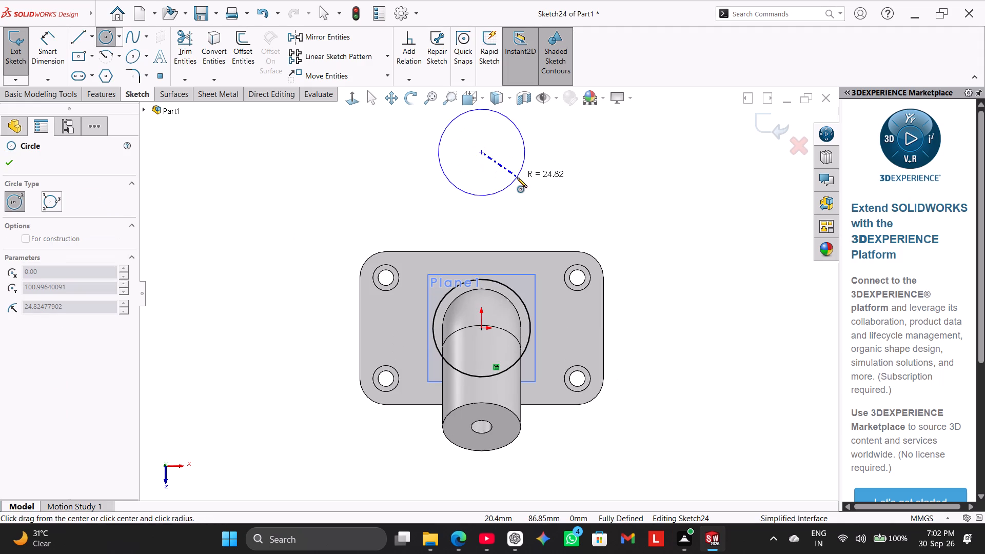
pyautogui.click(513, 171)
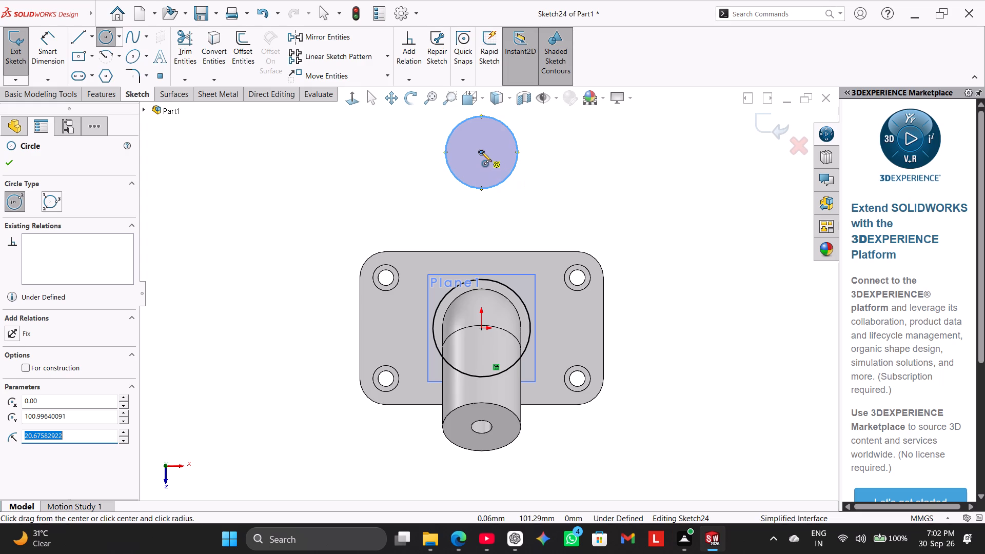
pyautogui.click(482, 152)
pyautogui.click(502, 174)
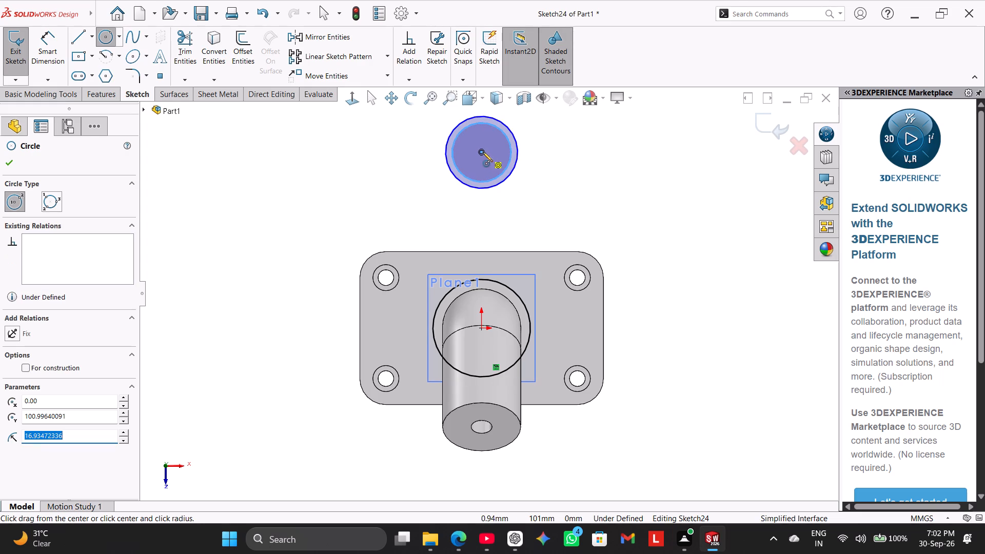
pyautogui.click(484, 152)
pyautogui.click(495, 163)
pyautogui.rightClick(386, 164)
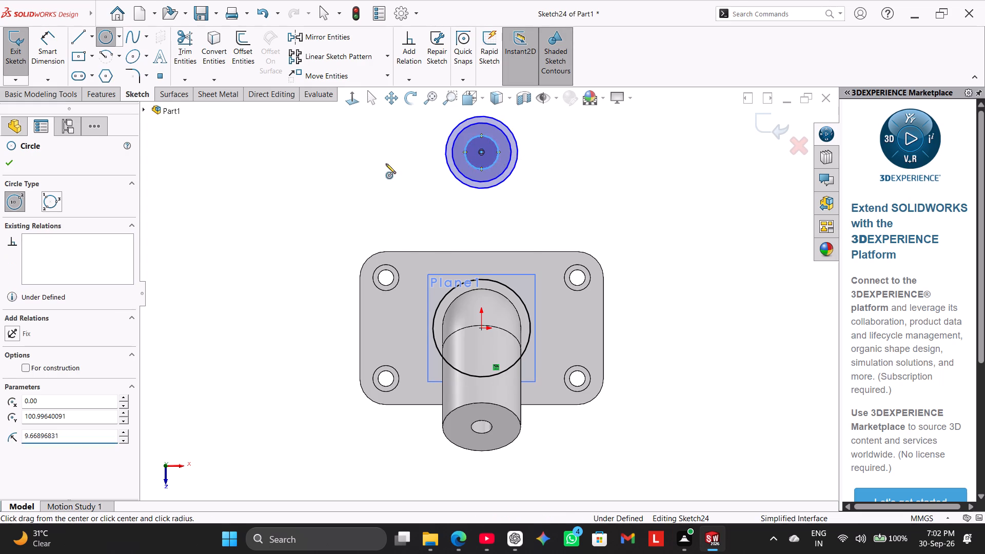
pyautogui.click(410, 172)
# Dimension the largest of the three concentric circles to a 30 mm diameter.
pyautogui.click(55, 49)
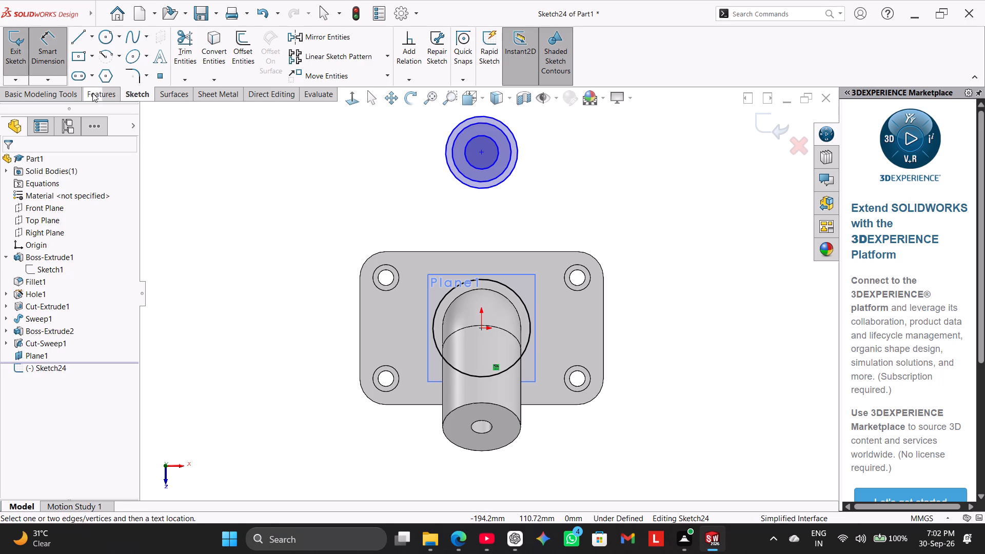
pyautogui.click(445, 163)
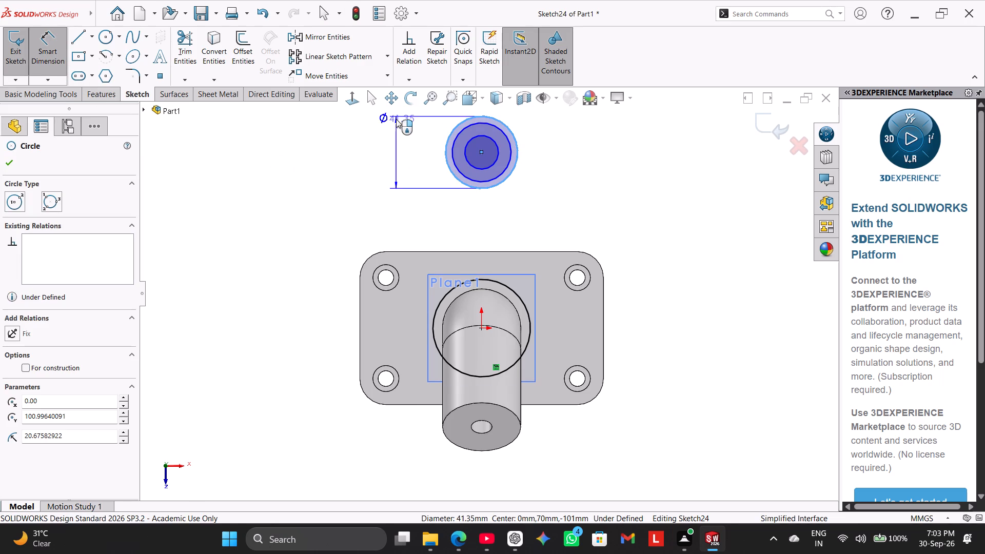
pyautogui.scroll(1, 407, 114)
pyautogui.click(408, 132)
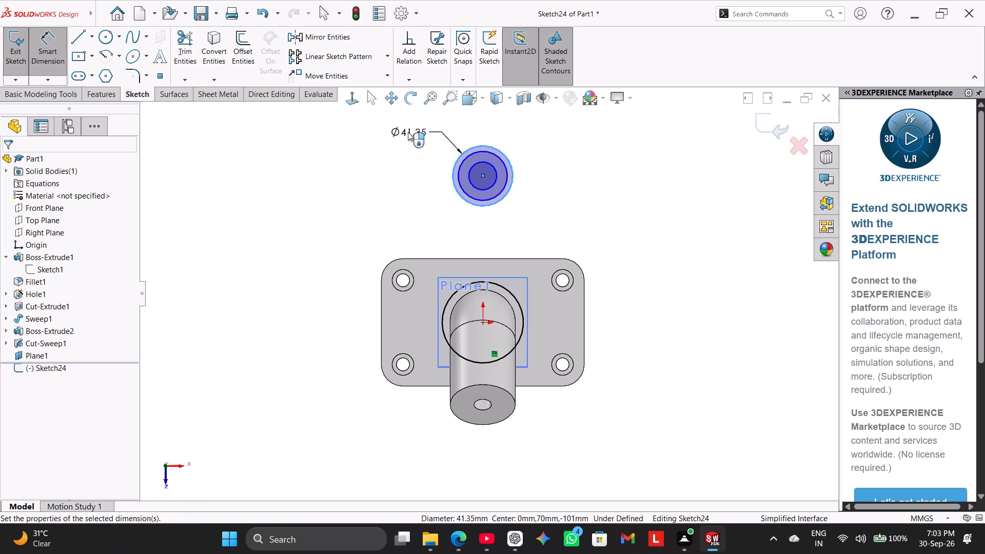
pyautogui.write('30')
pyautogui.press('Return')
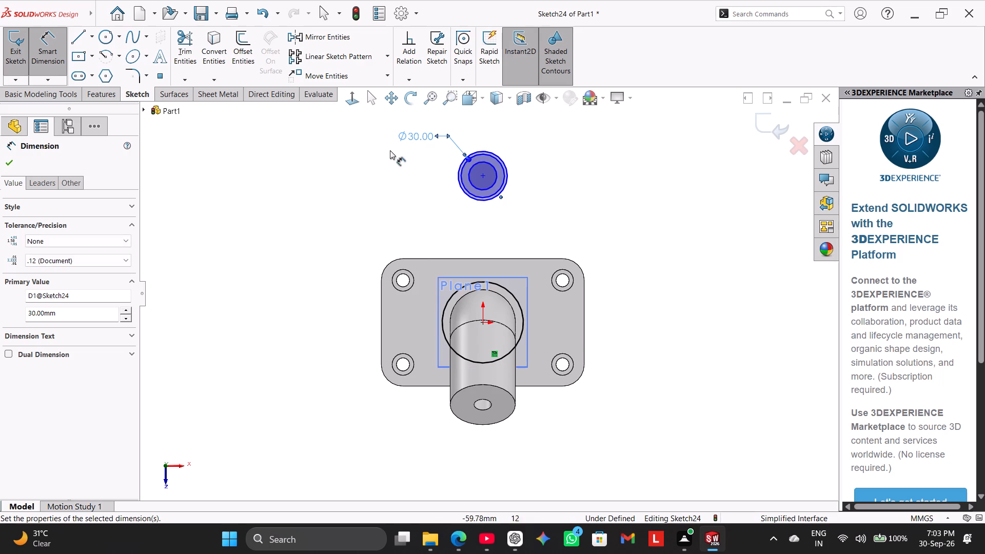
pyautogui.rightClick(347, 154)
pyautogui.click(379, 186)
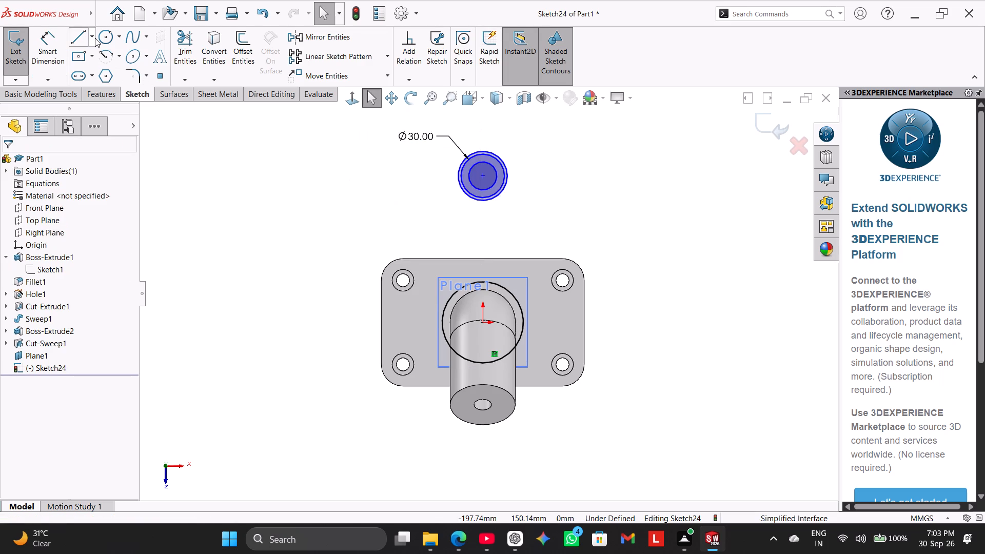
# Draw a vertical centerline from the origin to the centre of the concentric circles.
pyautogui.click(93, 38)
pyautogui.click(102, 63)
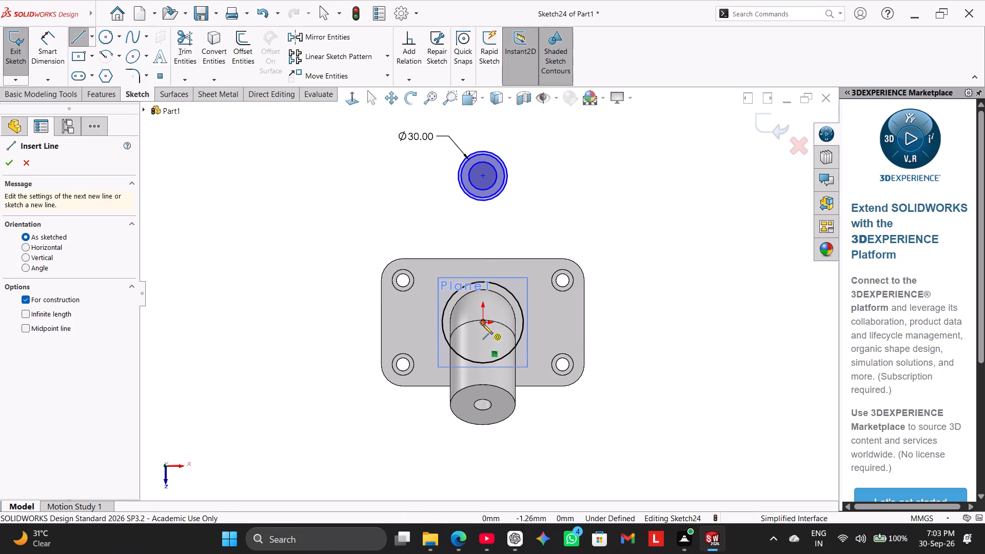
pyautogui.click(483, 324)
pyautogui.click(483, 177)
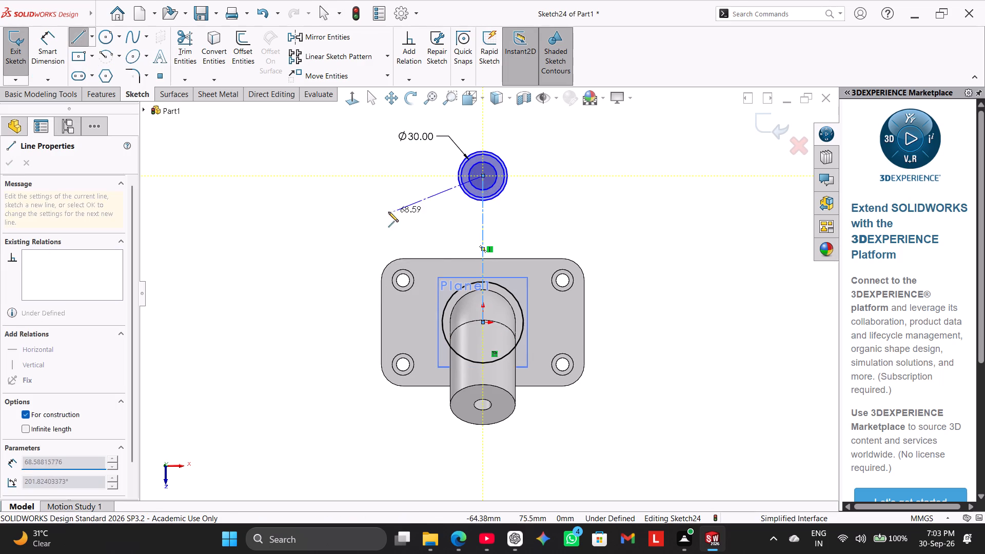
pyautogui.rightClick(388, 212)
pyautogui.click(407, 215)
# Shrink the undimensioned circle surrounding the 30 mm circle to about 13.3 mm radius, inside it.
pyautogui.scroll(-3, 497, 165)
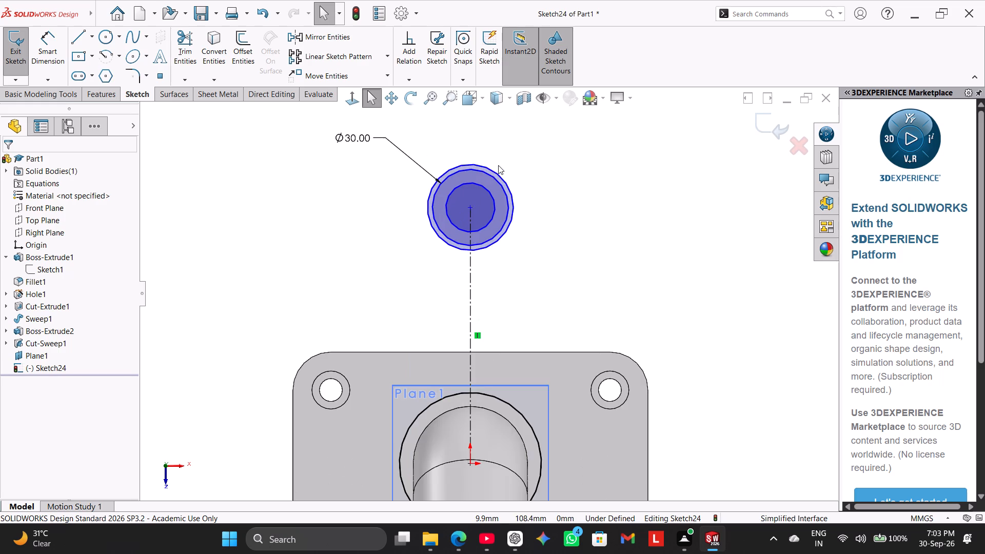
pyautogui.scroll(-1, 498, 165)
pyautogui.scroll(-8, 449, 215)
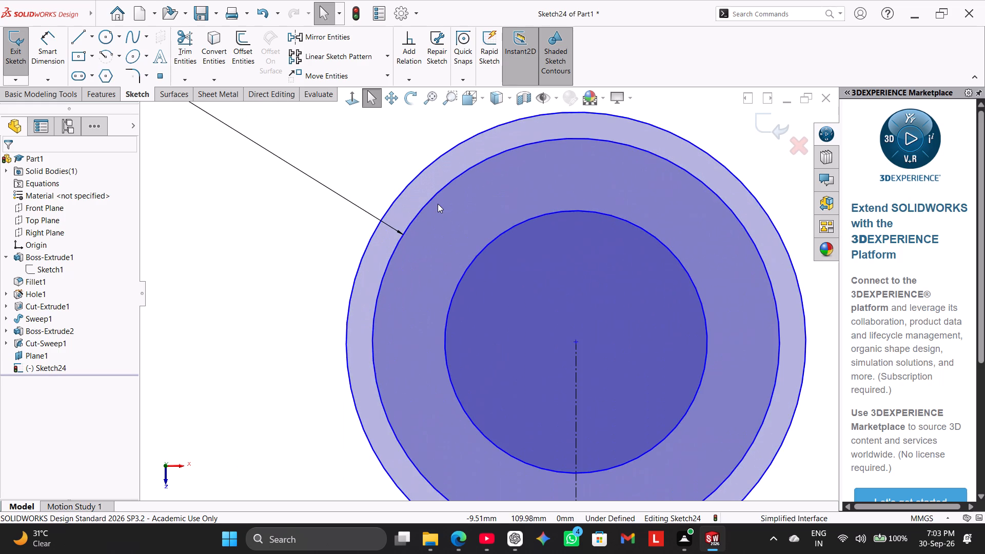
pyautogui.scroll(6, 425, 222)
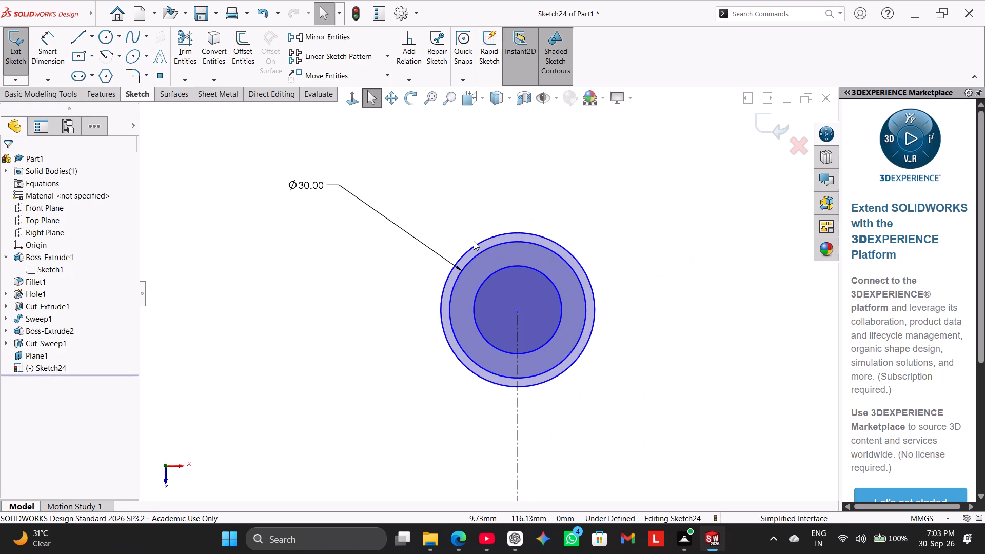
pyautogui.moveTo(480, 243); pyautogui.dragTo(490, 256)
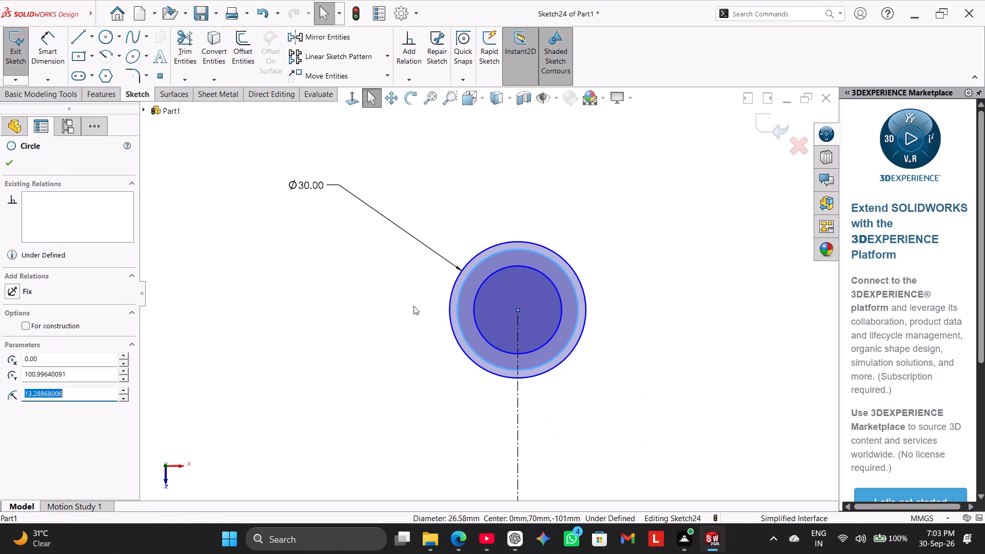
pyautogui.click(413, 306)
# Dimension the vertical centerline to 82 mm.
pyautogui.scroll(5, 442, 323)
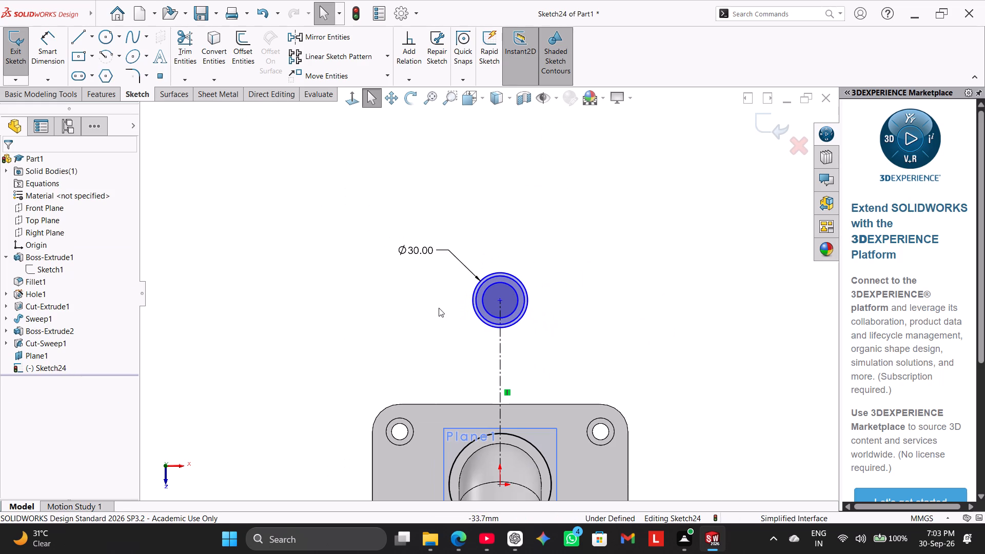
pyautogui.scroll(1, 293, 287)
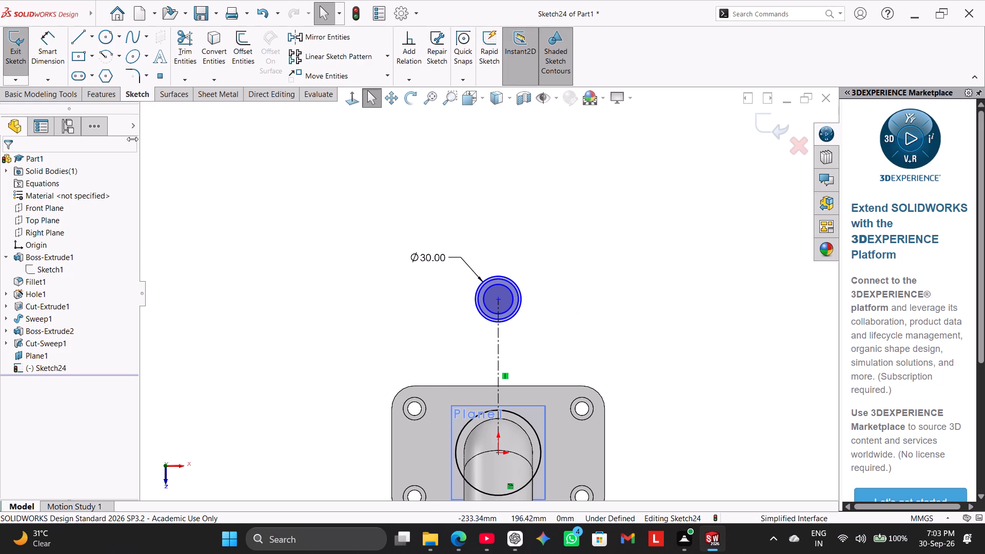
pyautogui.click(55, 58)
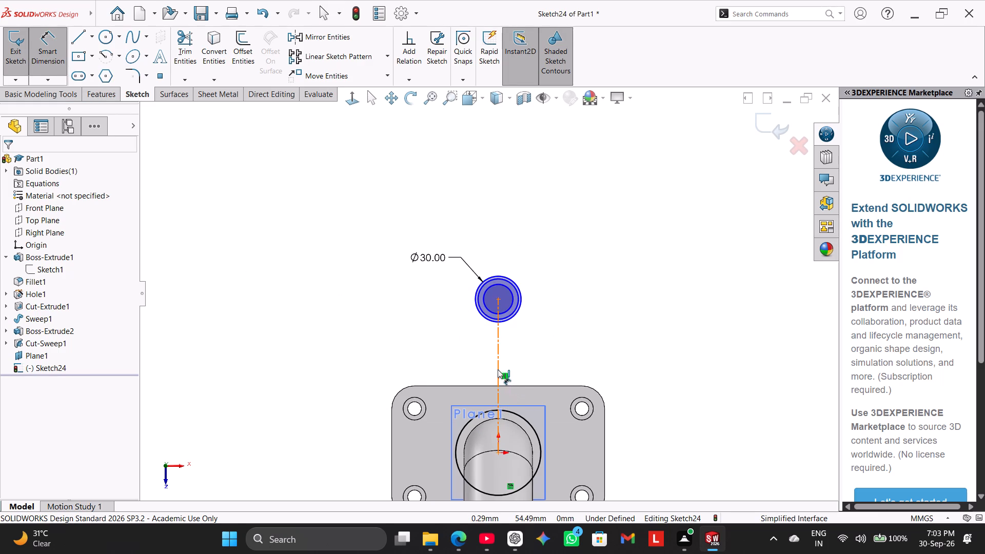
pyautogui.click(498, 369)
pyautogui.click(588, 369)
pyautogui.press('8')
pyautogui.press('2')
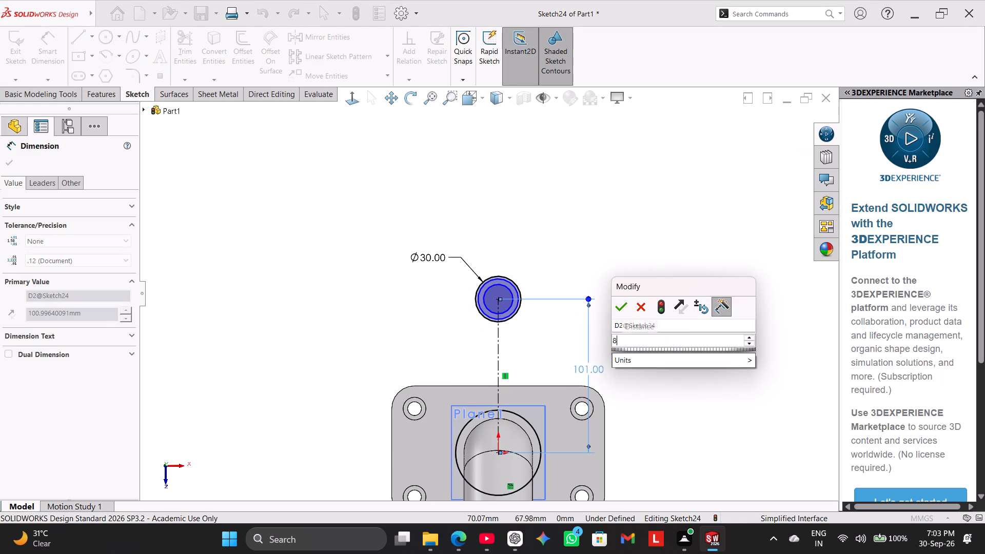
pyautogui.press('Return')
pyautogui.rightClick(560, 194)
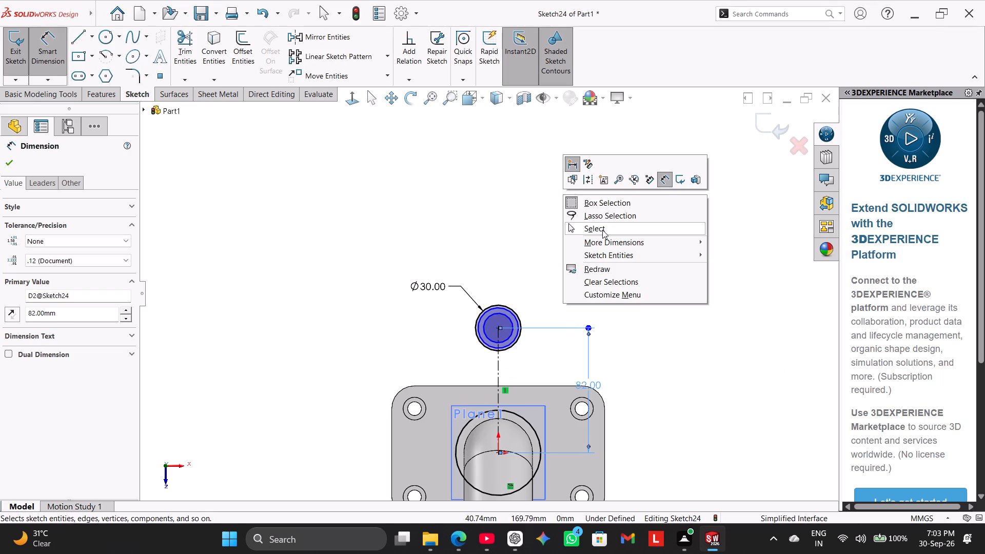
pyautogui.click(602, 230)
# Draw a line about 81 mm long, tangent to the 30 mm circle and the converted collar circle, on the +X side.
pyautogui.scroll(-3, 536, 371)
pyautogui.scroll(5, 511, 378)
pyautogui.scroll(-4, 512, 386)
pyautogui.click(85, 34)
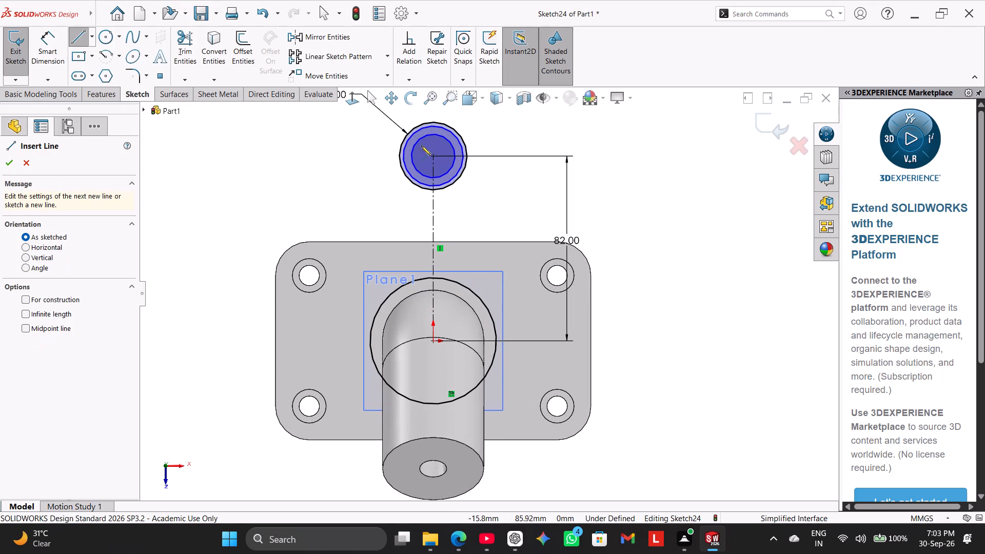
pyautogui.click(467, 164)
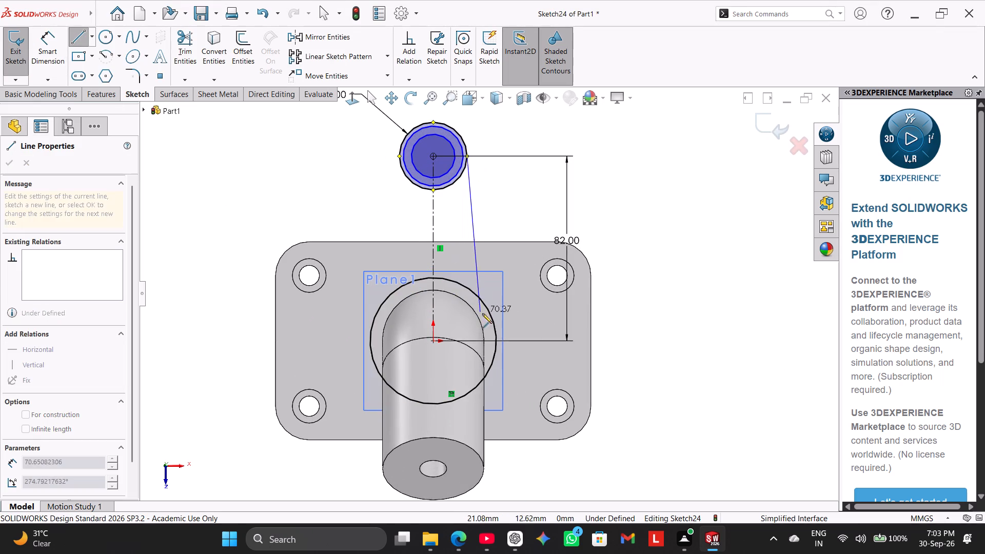
pyautogui.click(494, 322)
pyautogui.rightClick(539, 197)
pyautogui.click(561, 206)
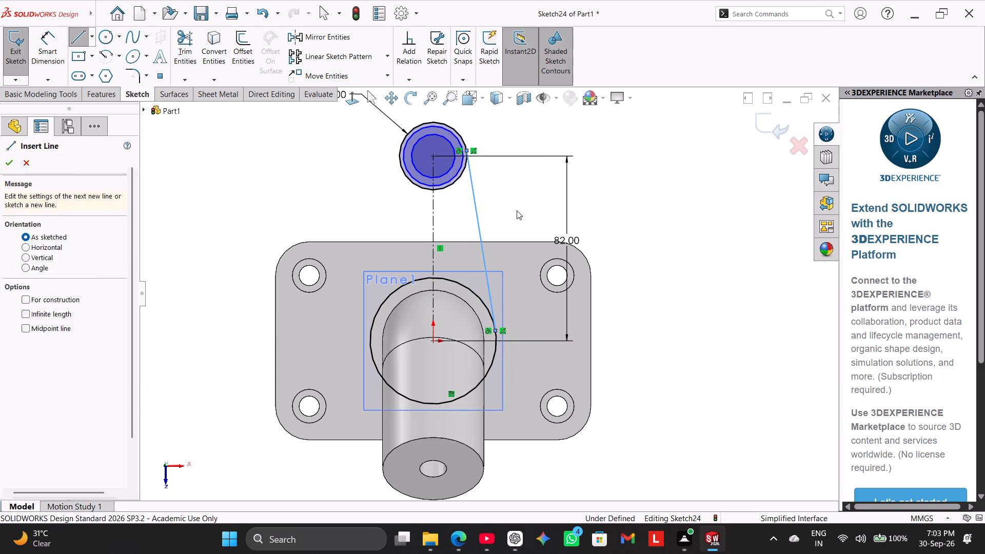
# Mirror the tangent line about the vertical centerline, keeping the original.
pyautogui.click(330, 34)
pyautogui.click(478, 231)
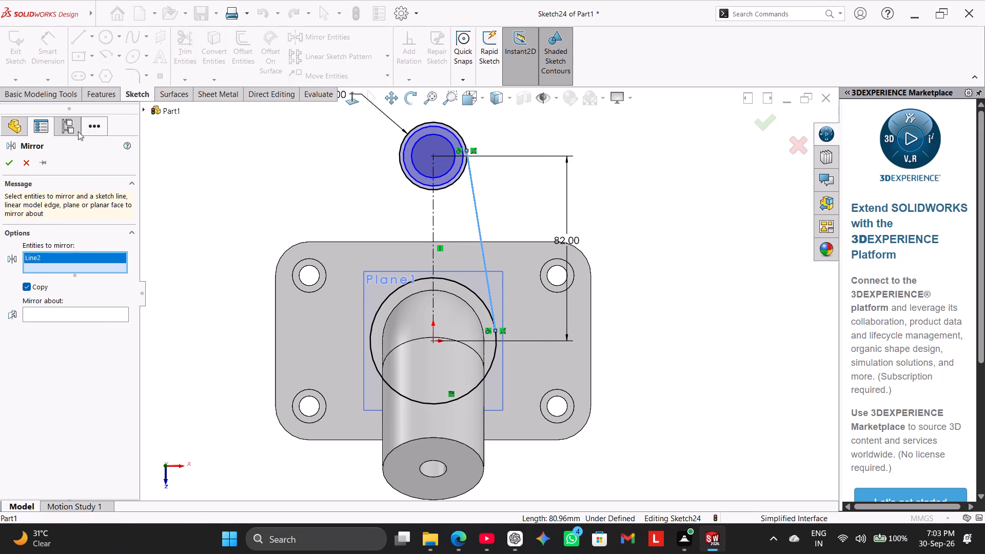
pyautogui.click(114, 311)
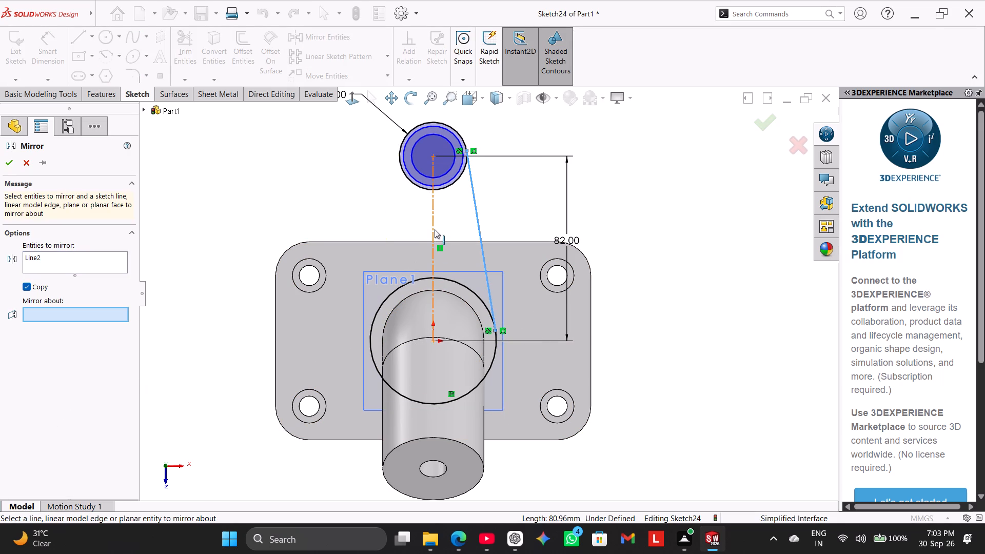
pyautogui.click(435, 229)
pyautogui.click(7, 161)
pyautogui.click(218, 183)
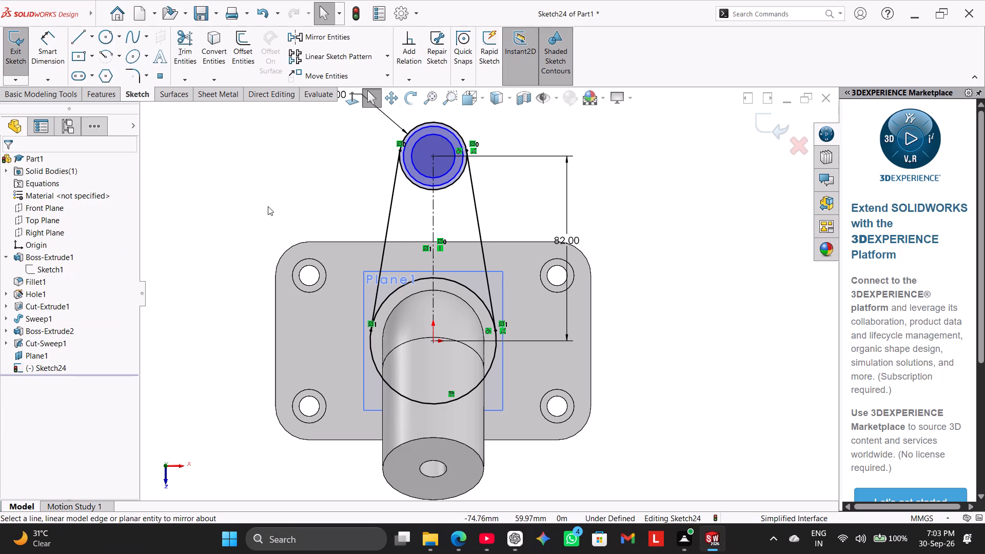
# Trim the 30 mm circle's lower arc between the tangent lines and the converted collar circle's lower arc, using Trim to closest.
pyautogui.scroll(-2, 268, 206)
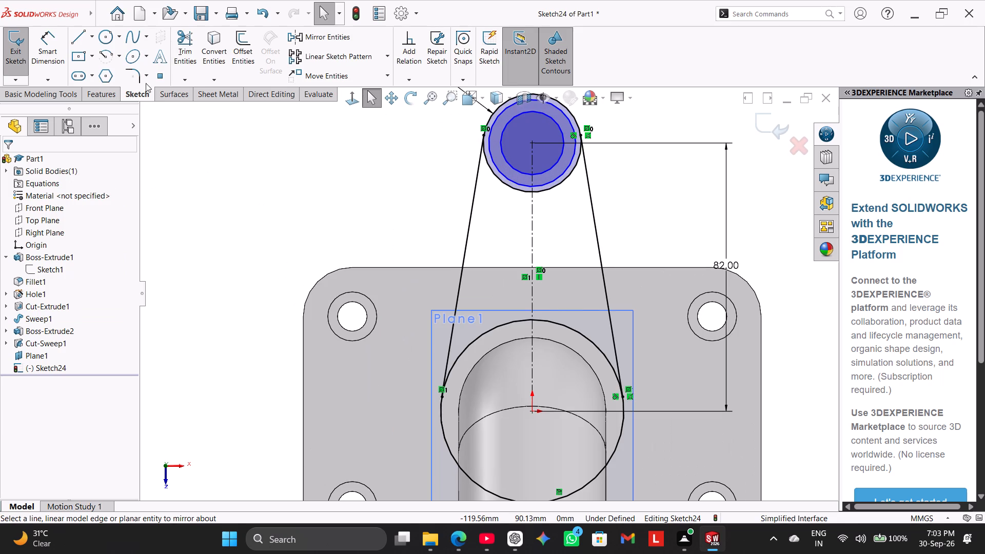
pyautogui.click(193, 48)
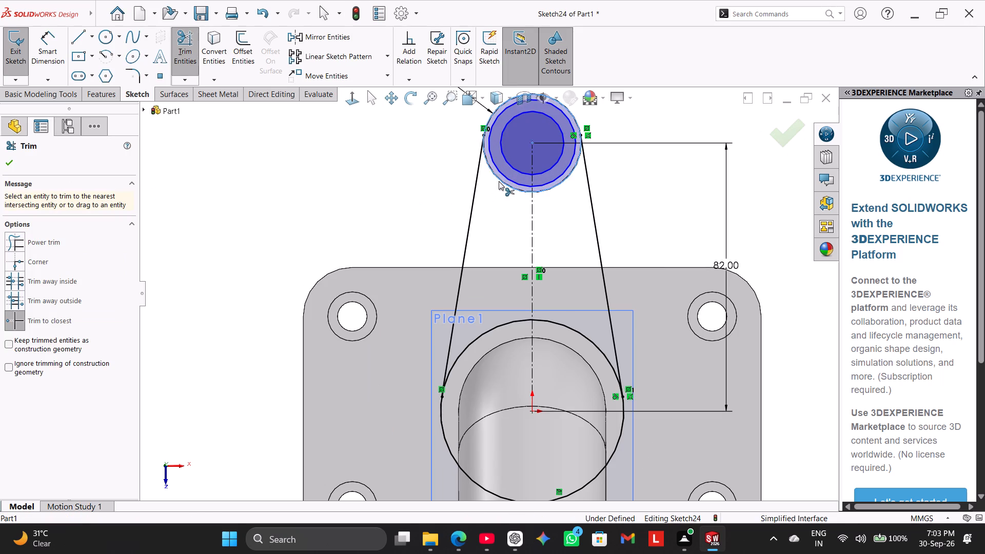
pyautogui.click(499, 181)
pyautogui.click(546, 190)
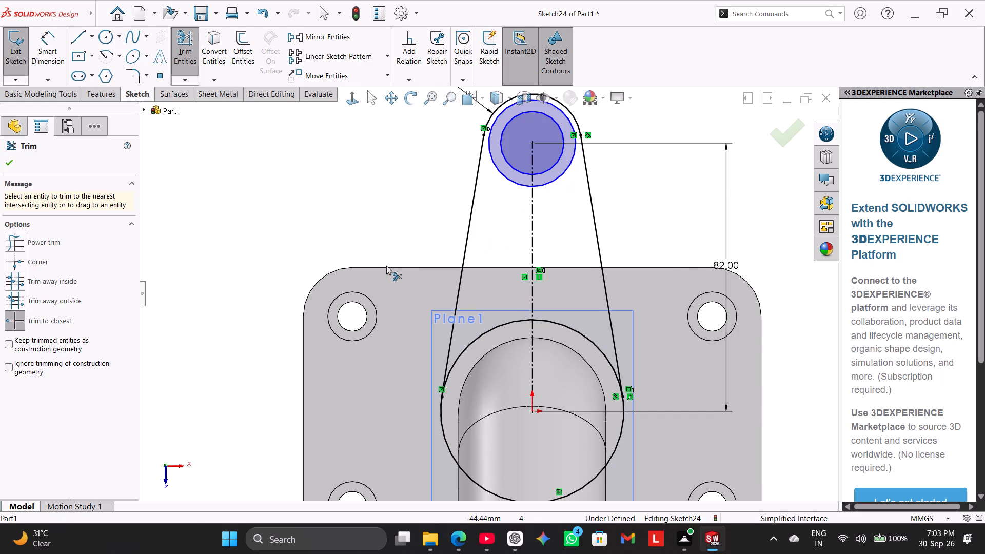
pyautogui.scroll(2, 386, 266)
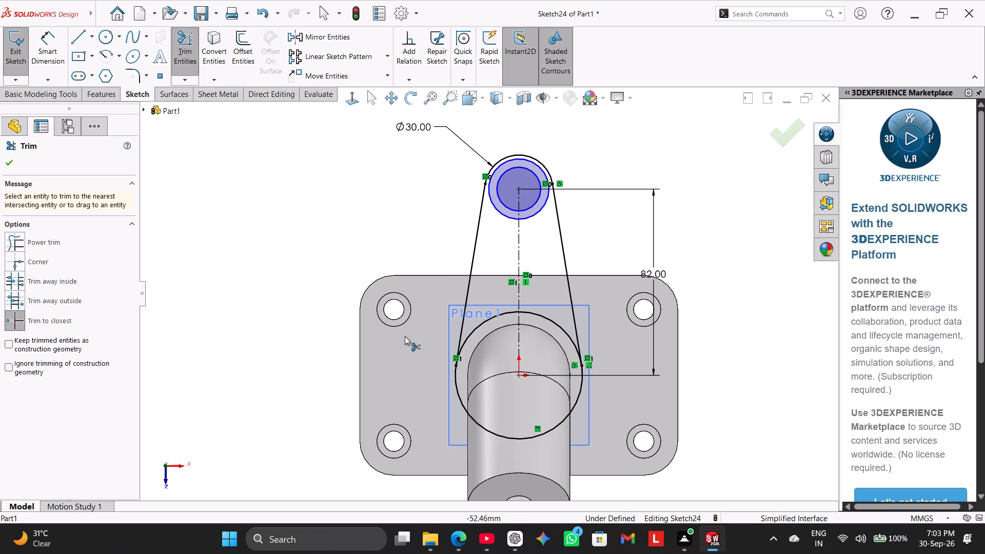
pyautogui.click(464, 404)
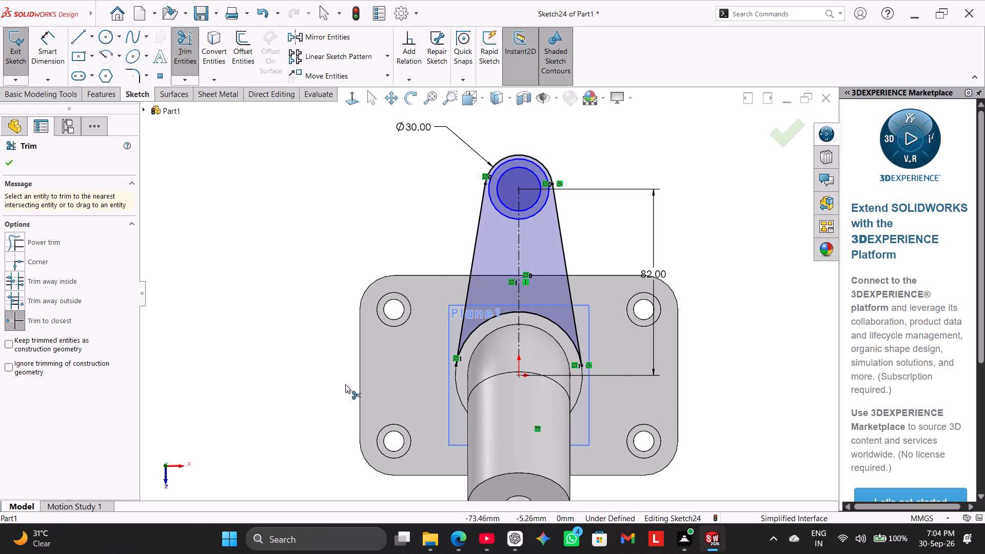
pyautogui.rightClick(238, 242)
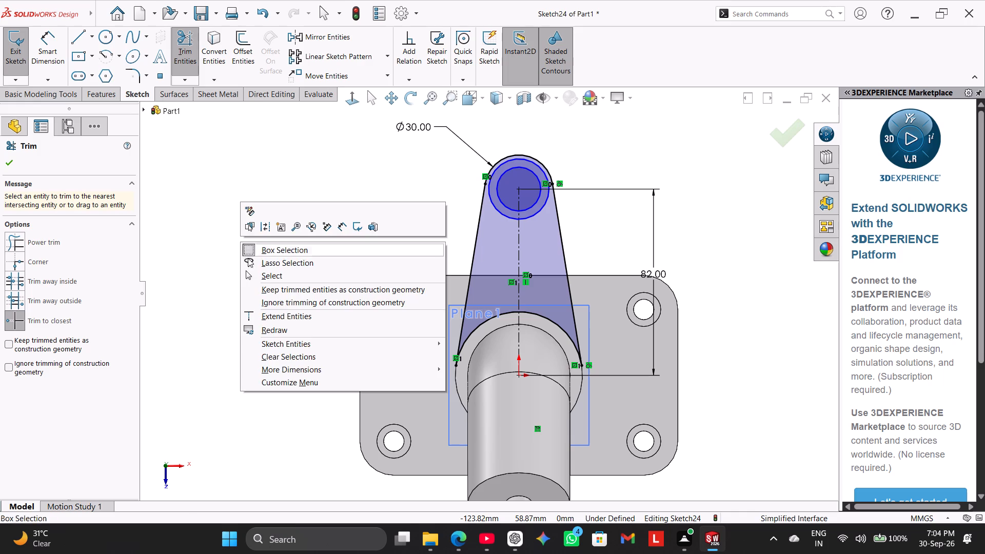
# Dimension the larger full circle inside the arm's rounded end to a diameter of 24 mm.
pyautogui.click(262, 271)
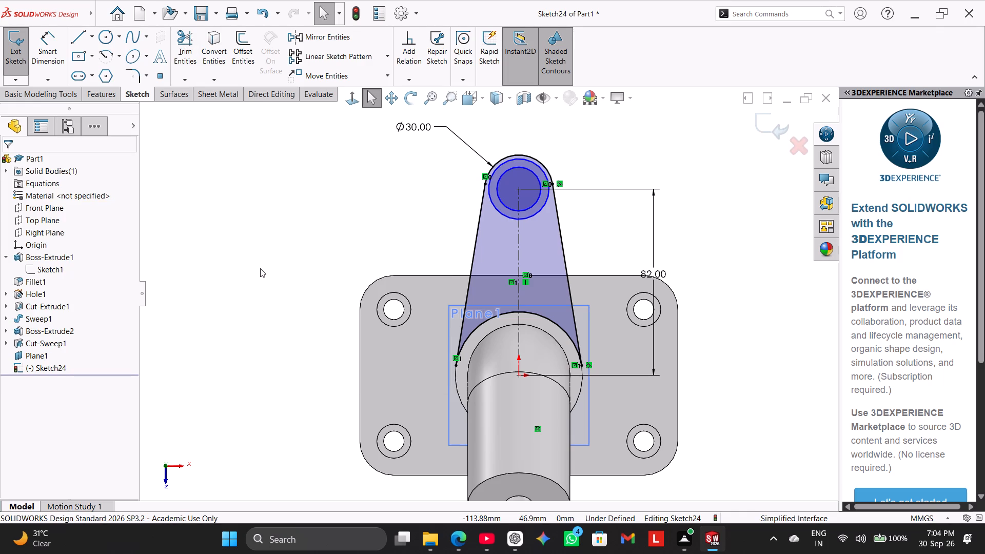
pyautogui.click(47, 48)
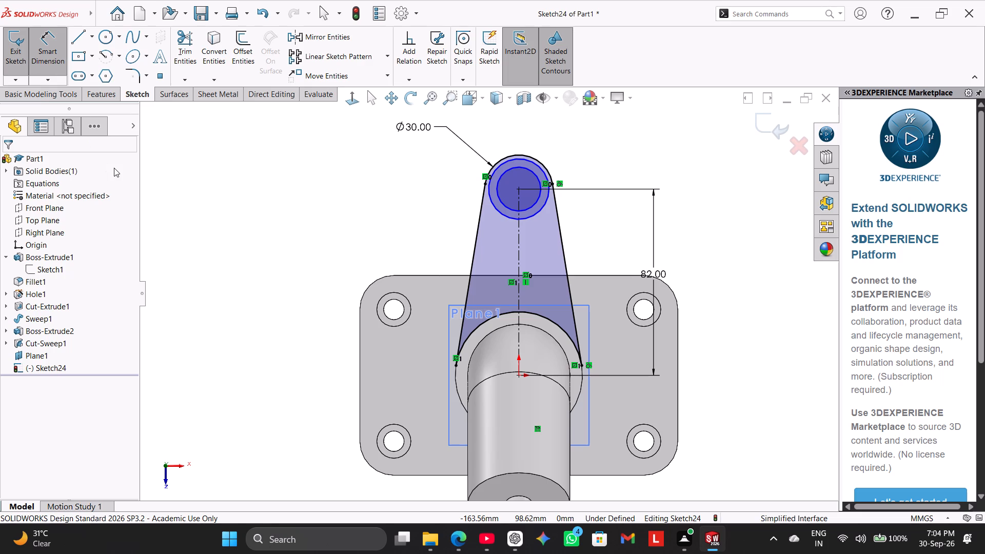
pyautogui.click(508, 161)
pyautogui.click(566, 128)
pyautogui.write('24')
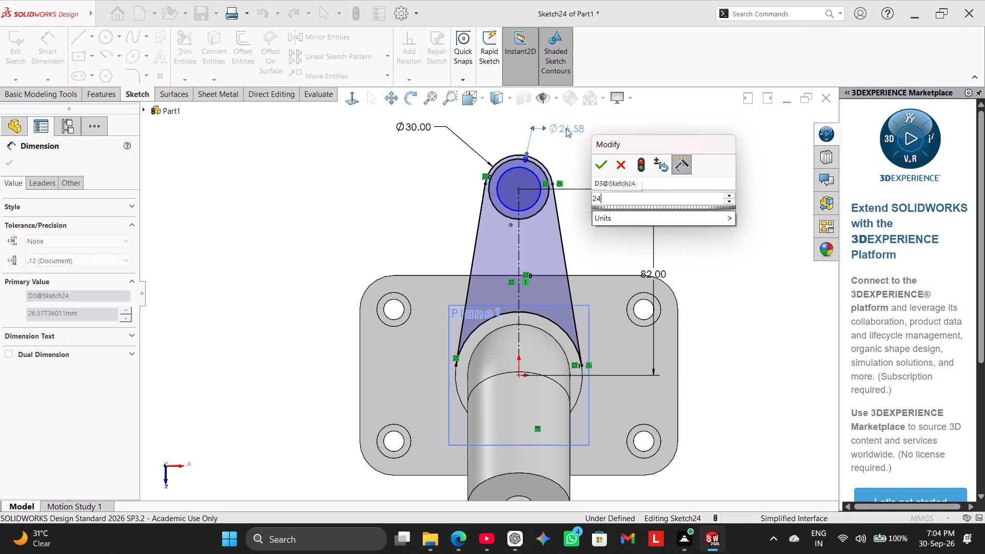
pyautogui.press('Return')
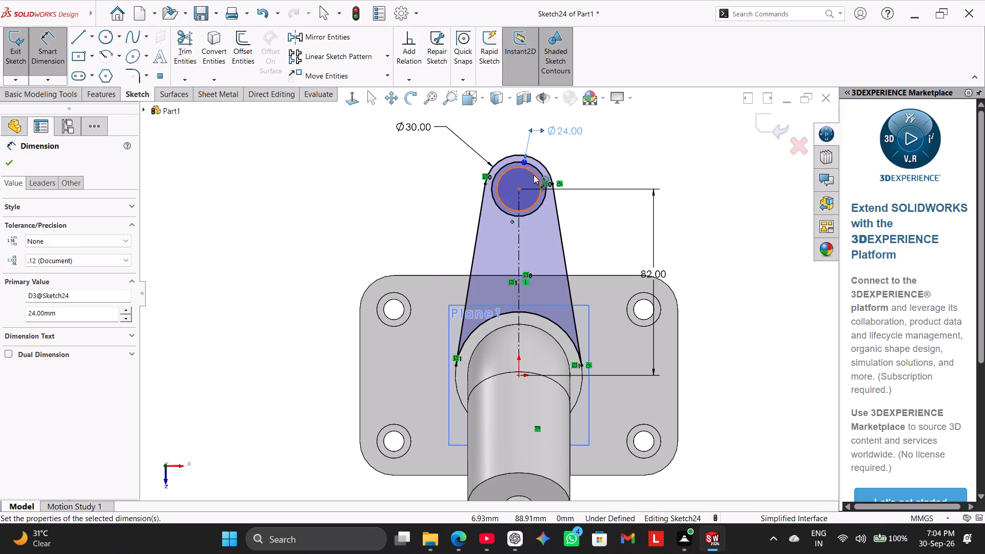
# Dimension the smaller concentric circle at the arm's rounded end to a diameter of 14 mm.
pyautogui.click(534, 175)
pyautogui.click(586, 154)
pyautogui.write('14')
pyautogui.press('Return')
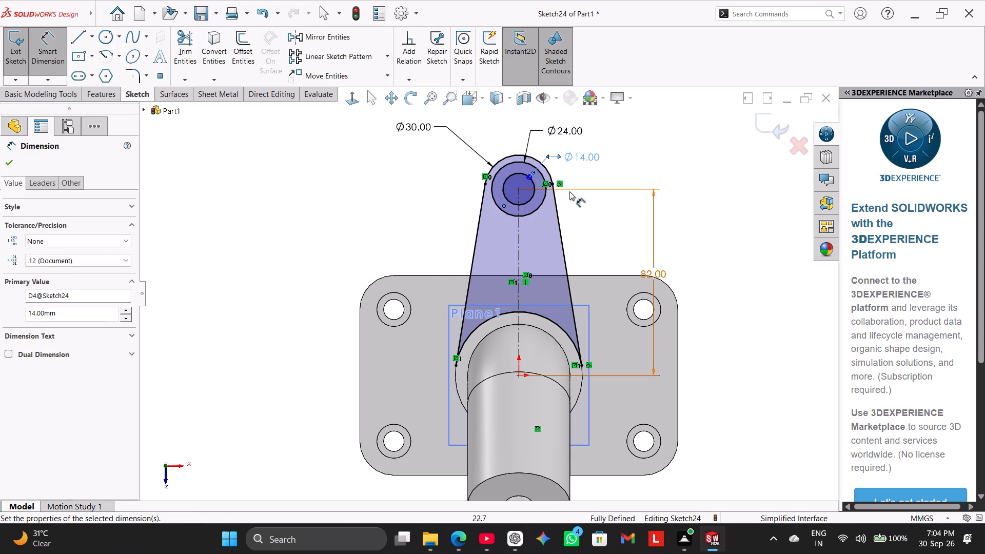
pyautogui.rightClick(318, 216)
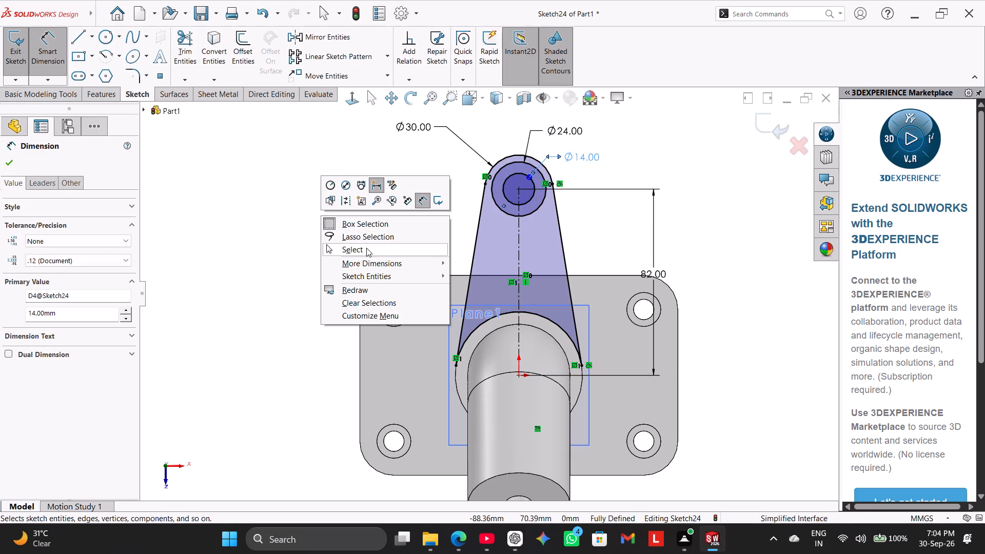
pyautogui.click(366, 249)
# Extrude the arm profile 20 mm with Mid Plane, selecting the arm region plus both circle regions as contours.
pyautogui.click(110, 89)
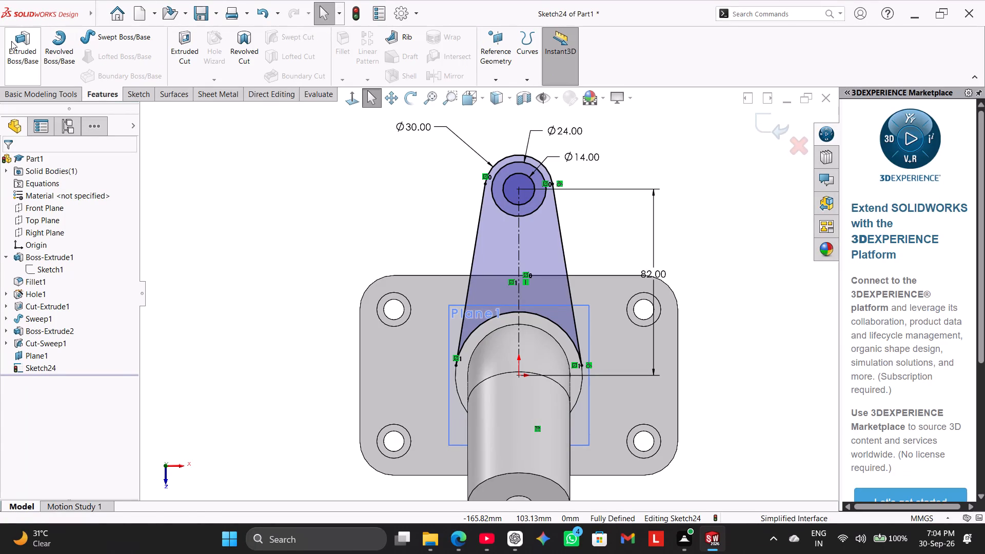
pyautogui.click(11, 39)
pyautogui.moveTo(307, 324); pyautogui.dragTo(334, 222, button='middle')
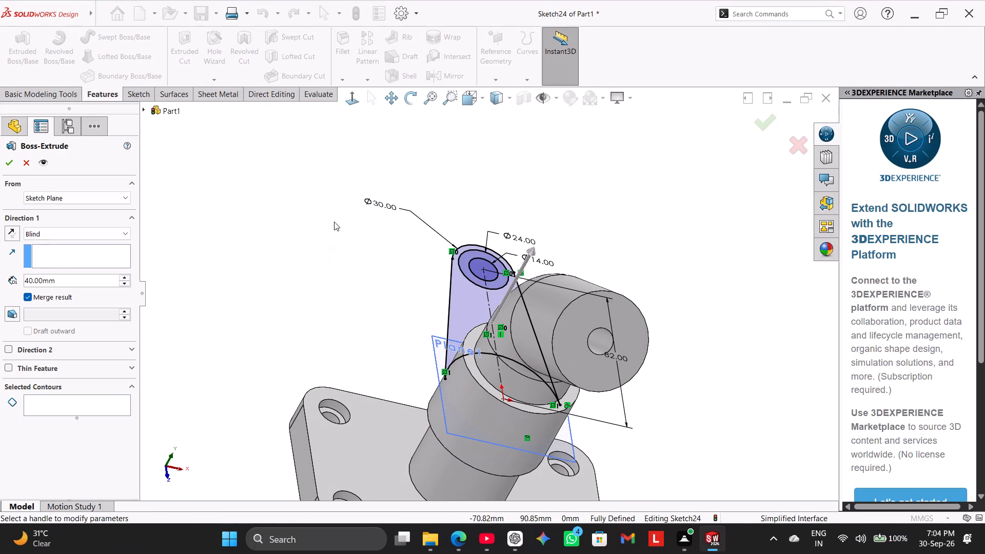
pyautogui.moveTo(263, 296); pyautogui.dragTo(494, 143, button='right')
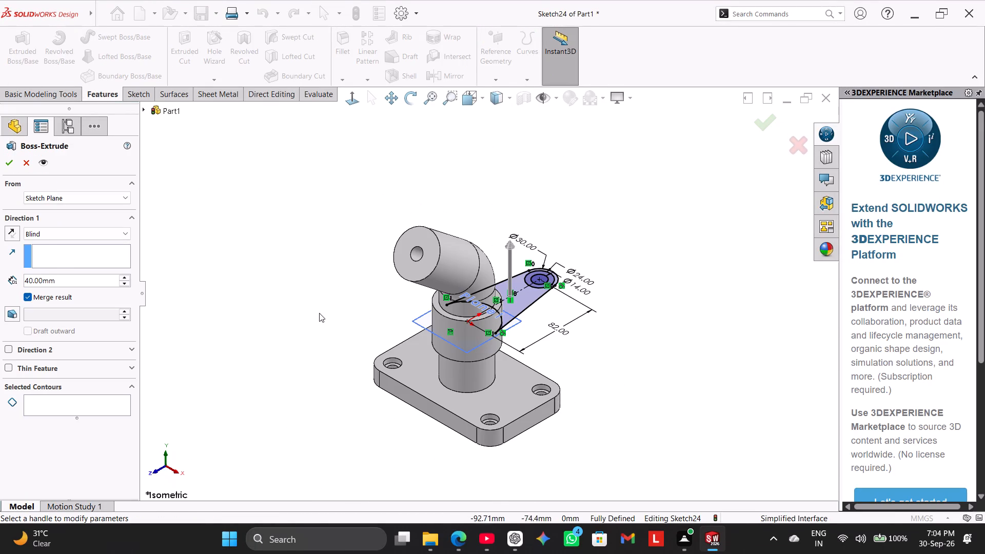
pyautogui.scroll(-2, 603, 231)
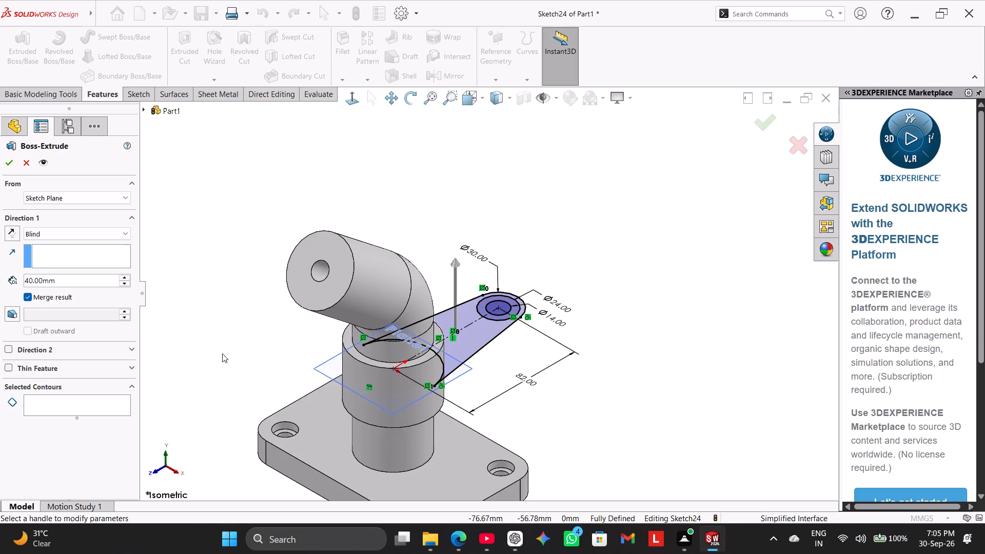
pyautogui.scroll(-1, 222, 353)
pyautogui.moveTo(222, 348); pyautogui.dragTo(193, 321, button='middle')
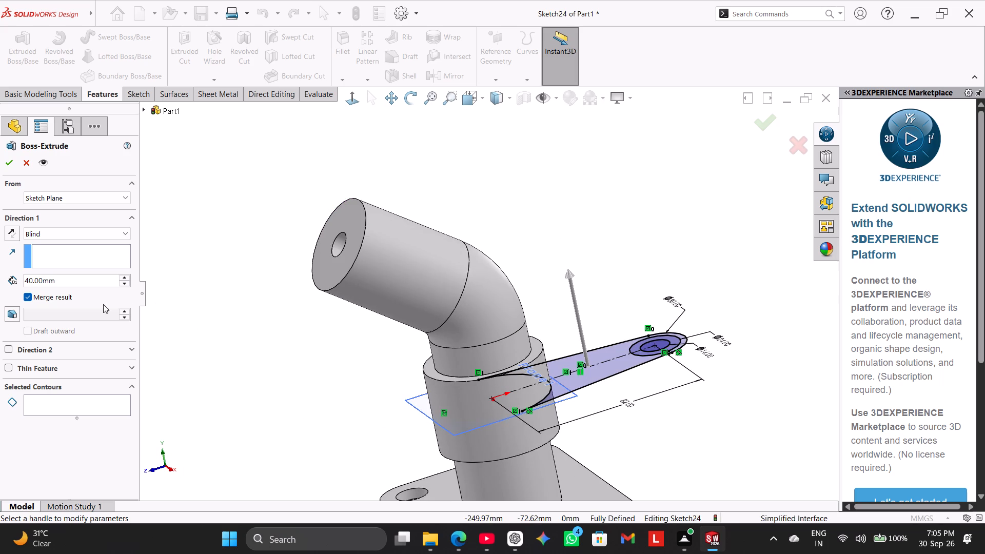
pyautogui.click(67, 233)
pyautogui.click(78, 296)
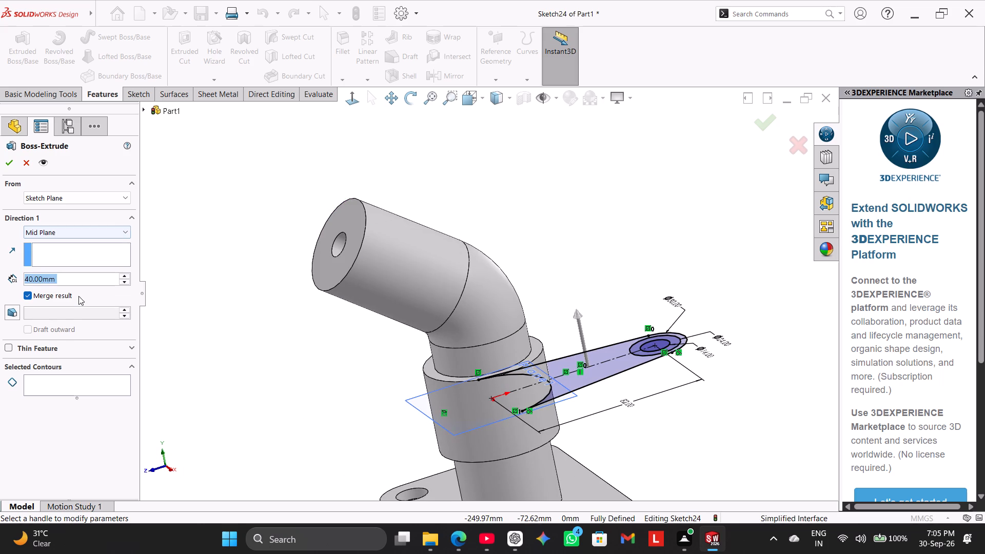
pyautogui.write('20')
pyautogui.press('Return')
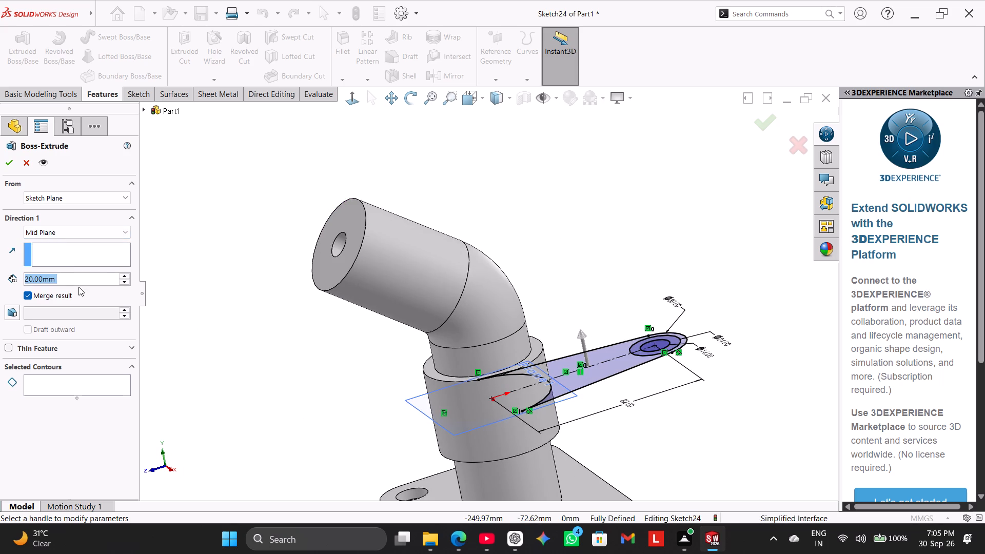
pyautogui.click(78, 383)
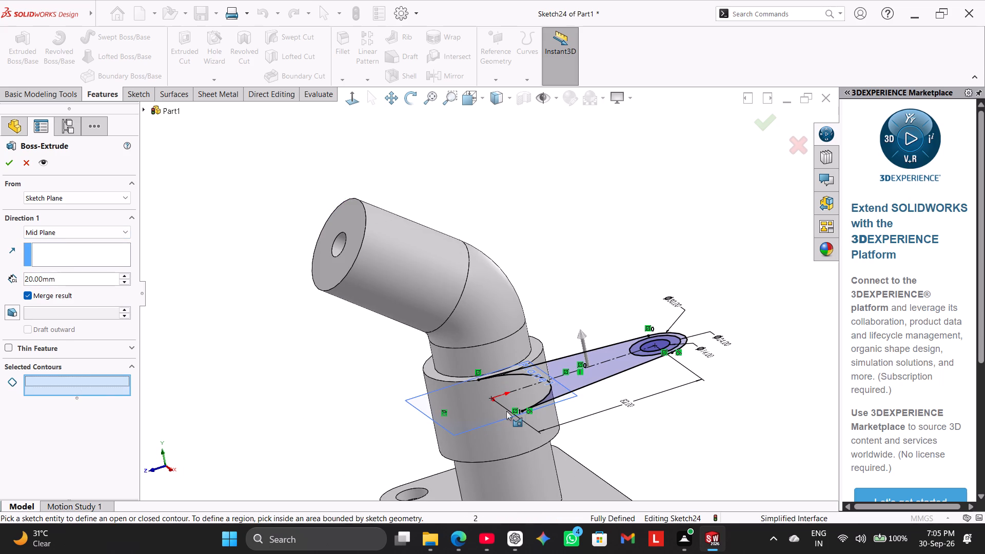
pyautogui.click(563, 383)
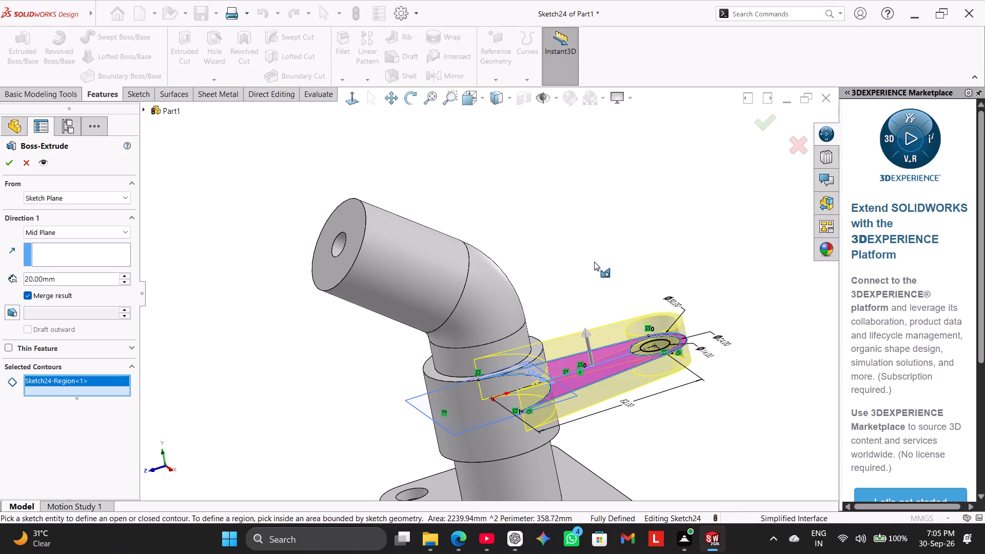
pyautogui.moveTo(594, 261); pyautogui.dragTo(583, 326, button='middle')
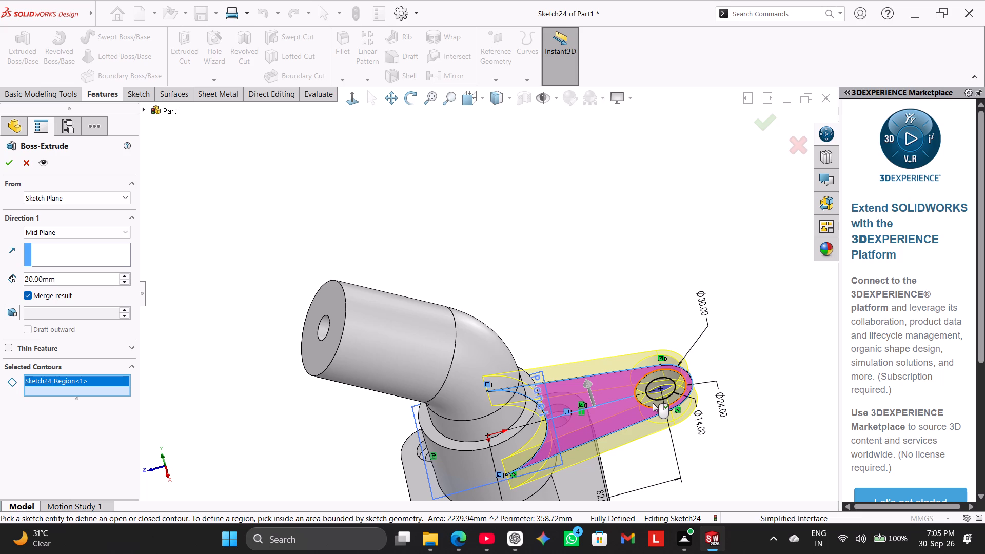
pyautogui.click(653, 403)
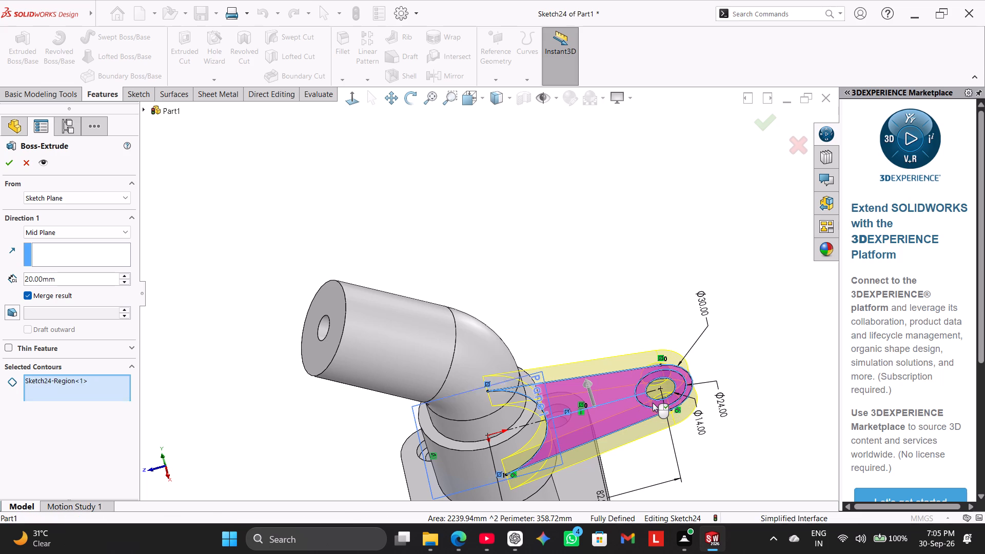
pyautogui.click(653, 395)
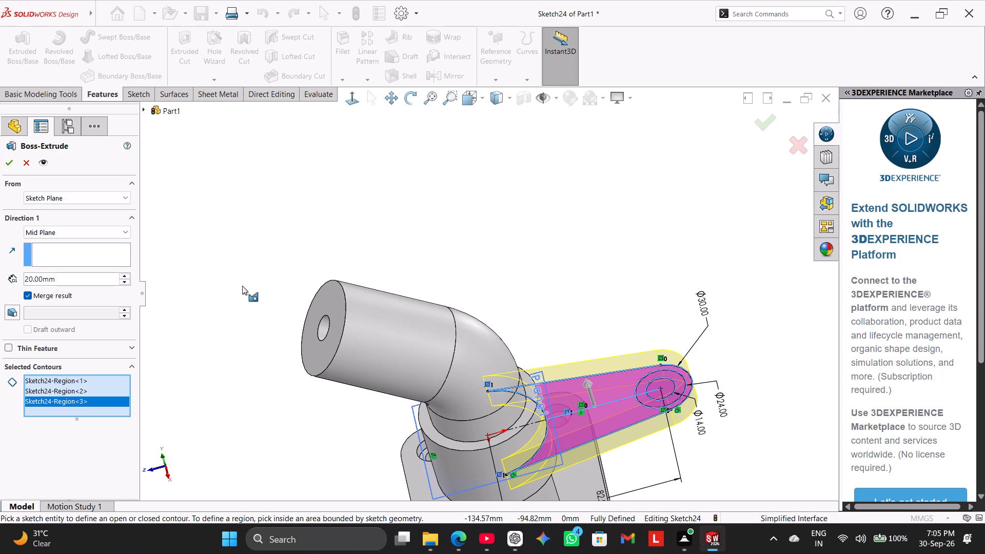
pyautogui.click(12, 164)
pyautogui.click(212, 316)
# Hide the reference plane Plane1 at the collar.
pyautogui.scroll(1, 254, 397)
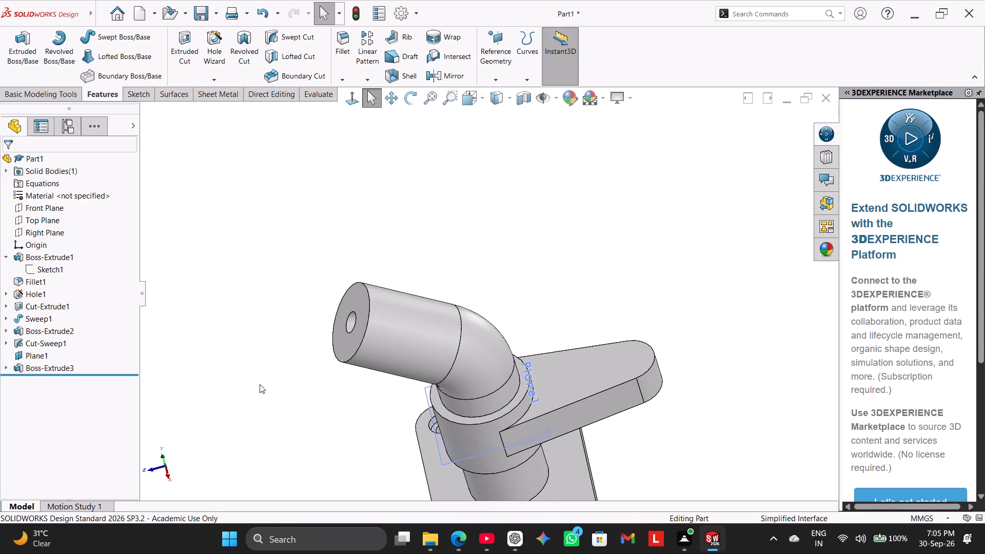
pyautogui.scroll(1, 260, 384)
pyautogui.rightClick(449, 432)
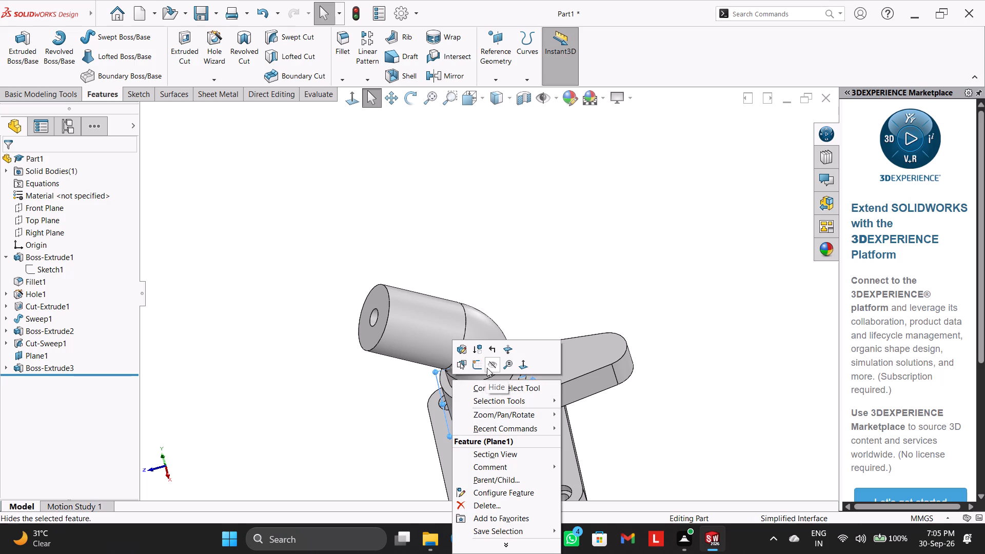
pyautogui.click(487, 368)
pyautogui.click(290, 397)
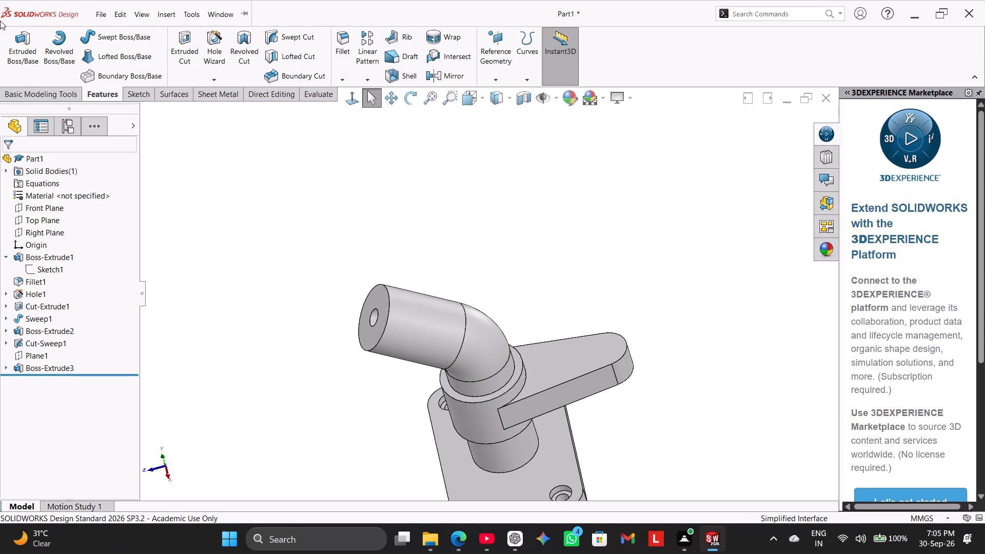
# Extrude only the 24 mm circle of the arm sketch 16 mm Blind, starting from the arm's upper face.
pyautogui.click(143, 96)
pyautogui.click(96, 94)
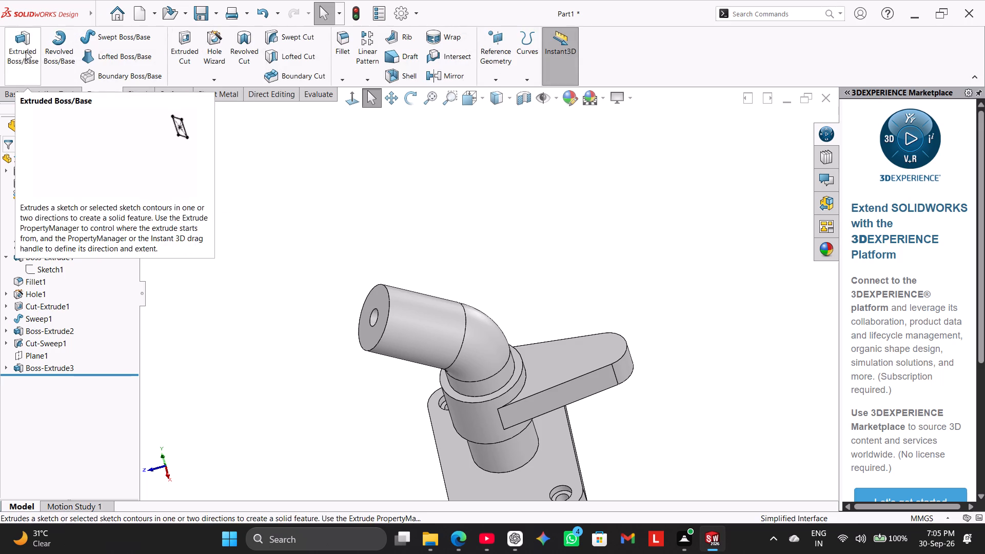
pyautogui.click(26, 51)
pyautogui.click(146, 111)
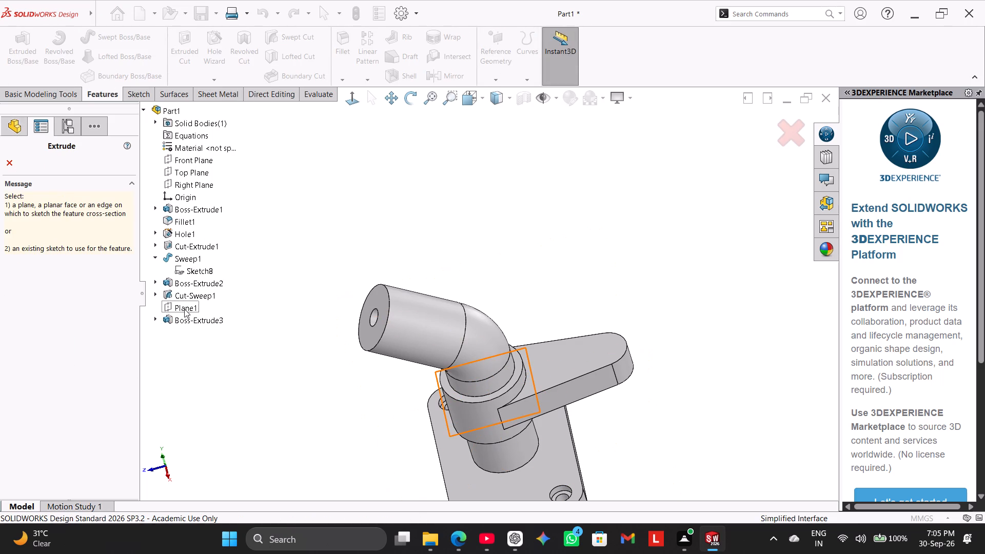
pyautogui.click(157, 320)
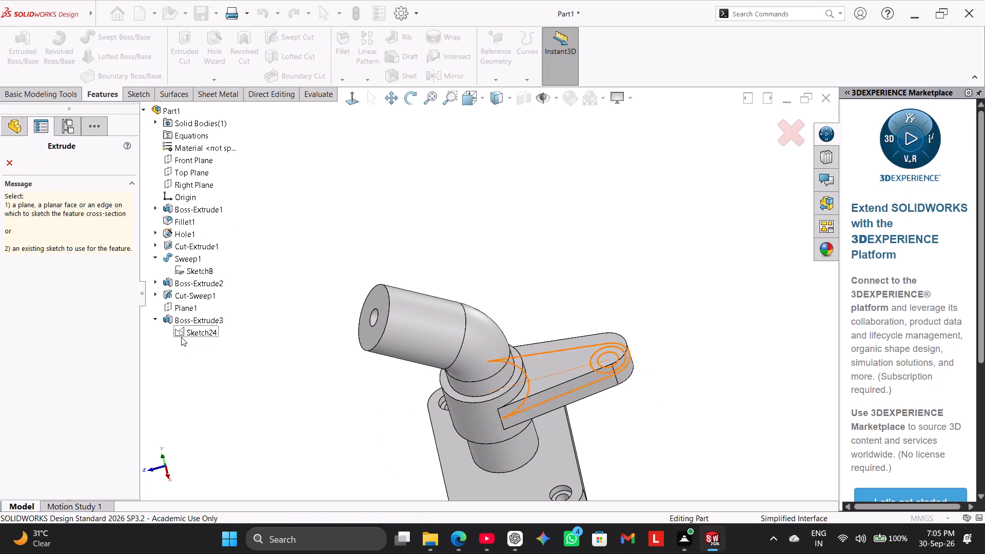
pyautogui.click(186, 332)
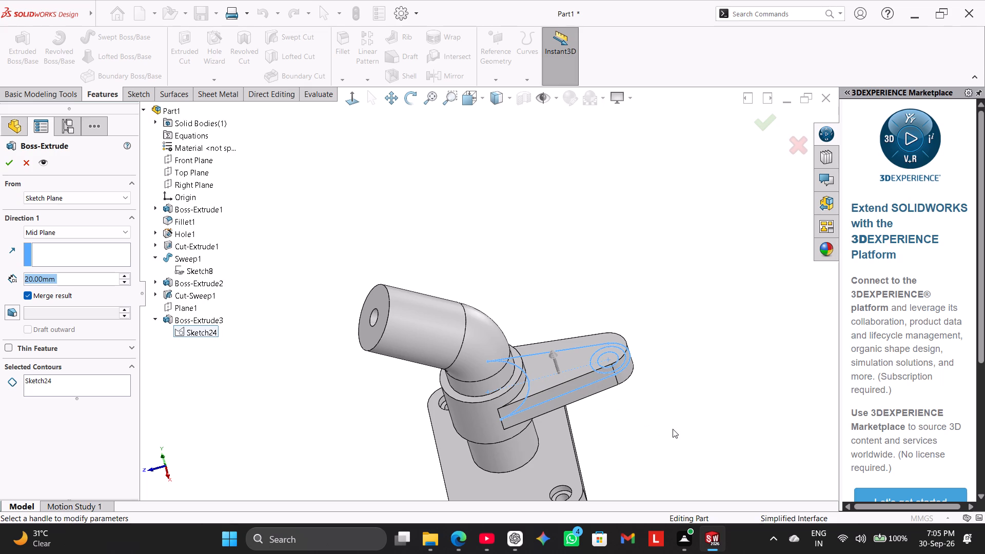
pyautogui.scroll(1, 673, 429)
pyautogui.moveTo(671, 401); pyautogui.dragTo(683, 409, button='middle')
pyautogui.scroll(-4, 610, 373)
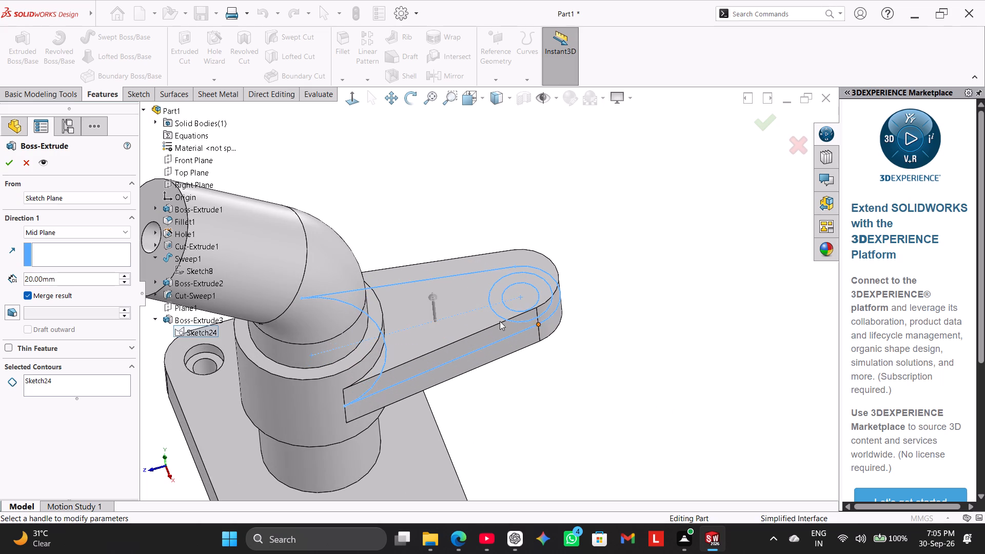
pyautogui.click(60, 383)
pyautogui.rightClick(60, 383)
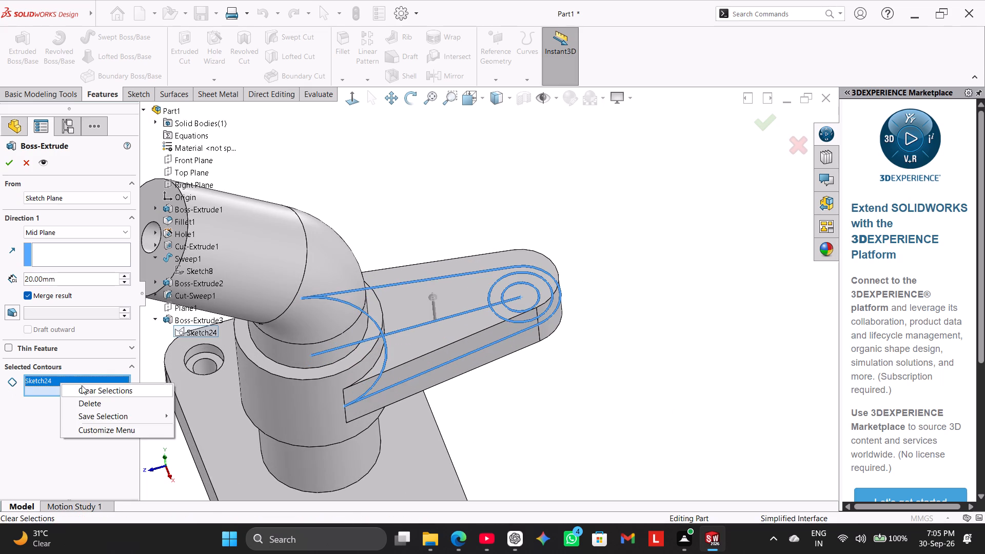
pyautogui.click(85, 386)
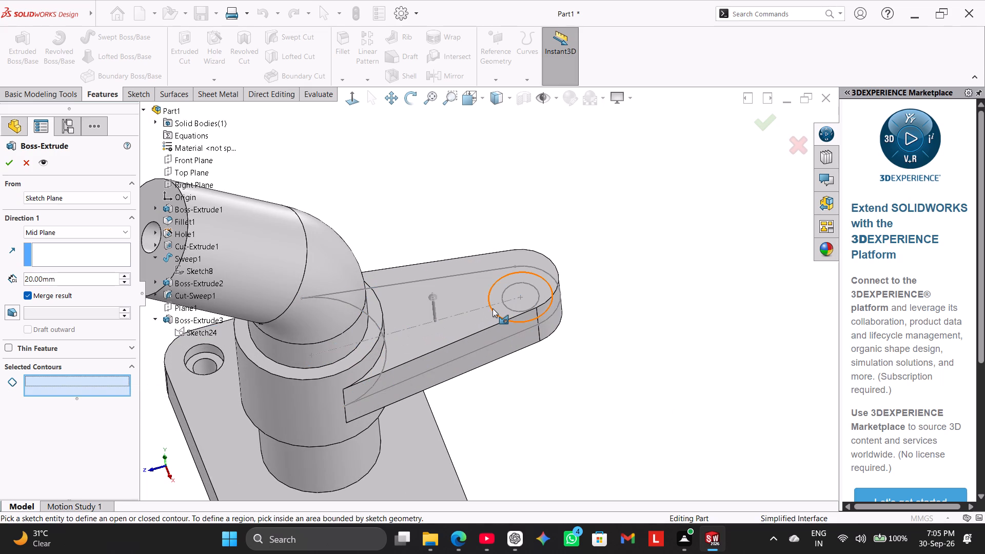
pyautogui.click(493, 308)
pyautogui.scroll(3, 470, 314)
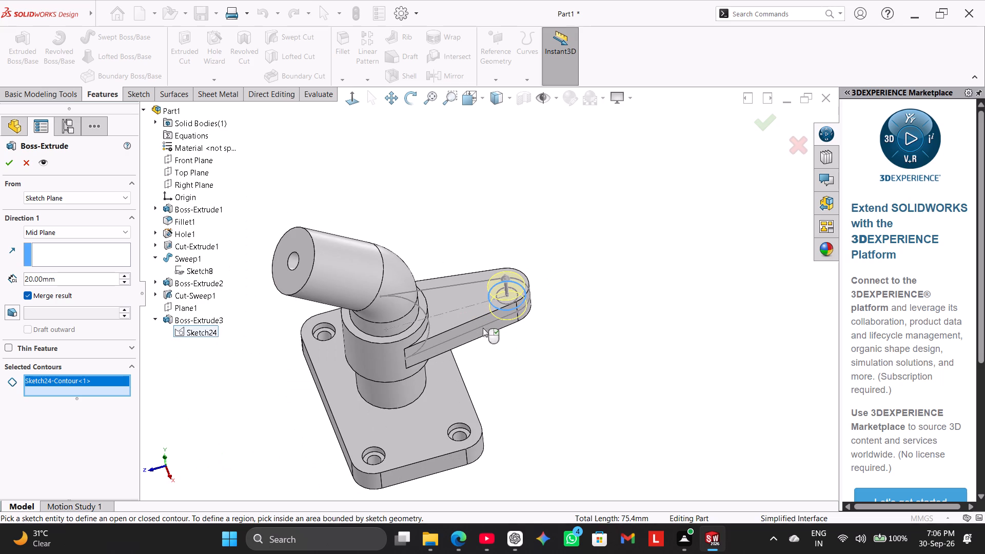
pyautogui.moveTo(537, 384); pyautogui.dragTo(501, 339, button='middle')
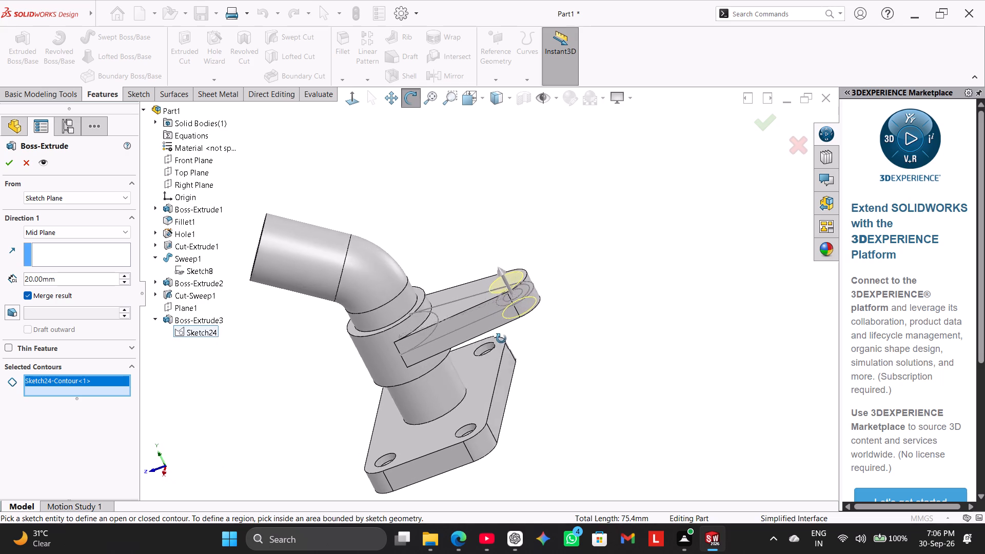
pyautogui.moveTo(501, 339); pyautogui.dragTo(515, 333, button='middle')
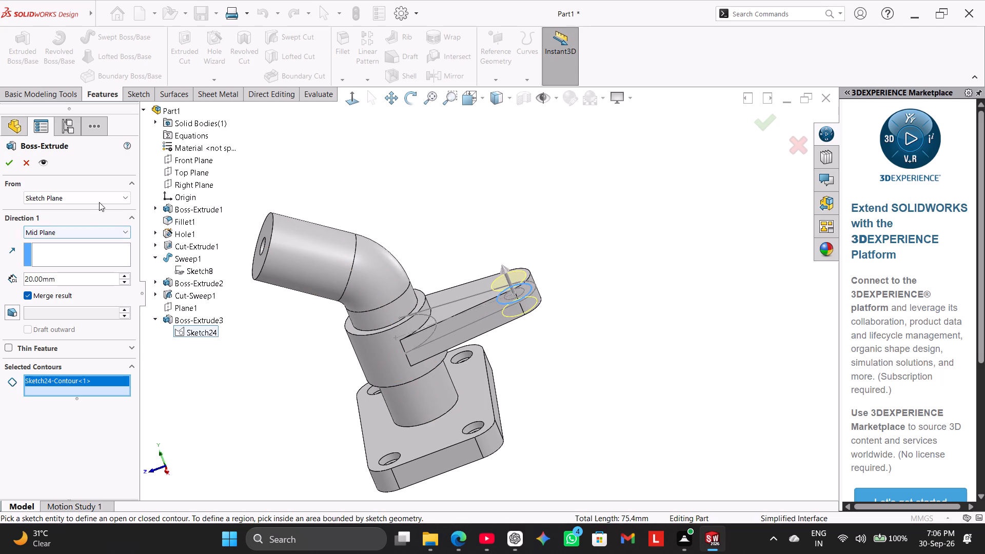
pyautogui.click(99, 202)
pyautogui.click(101, 217)
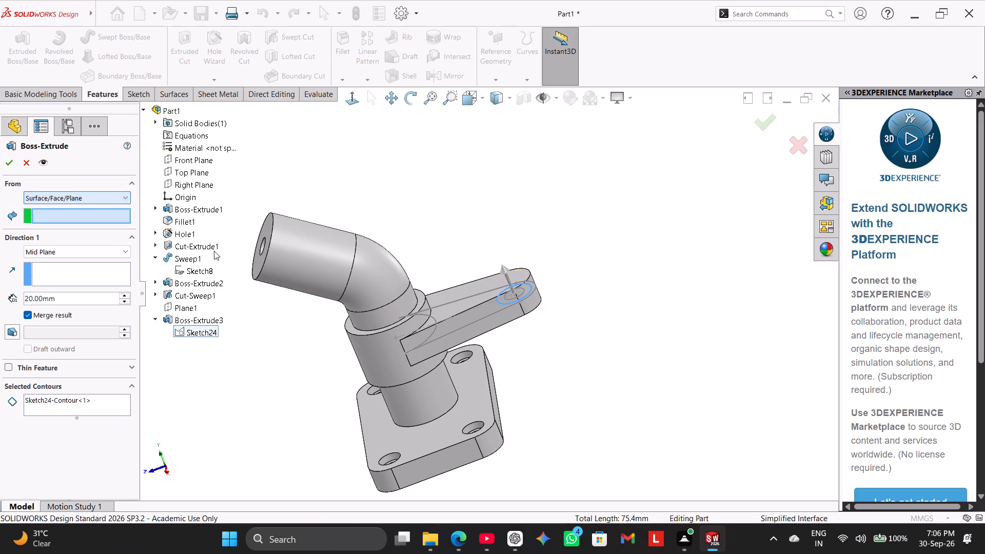
pyautogui.click(463, 302)
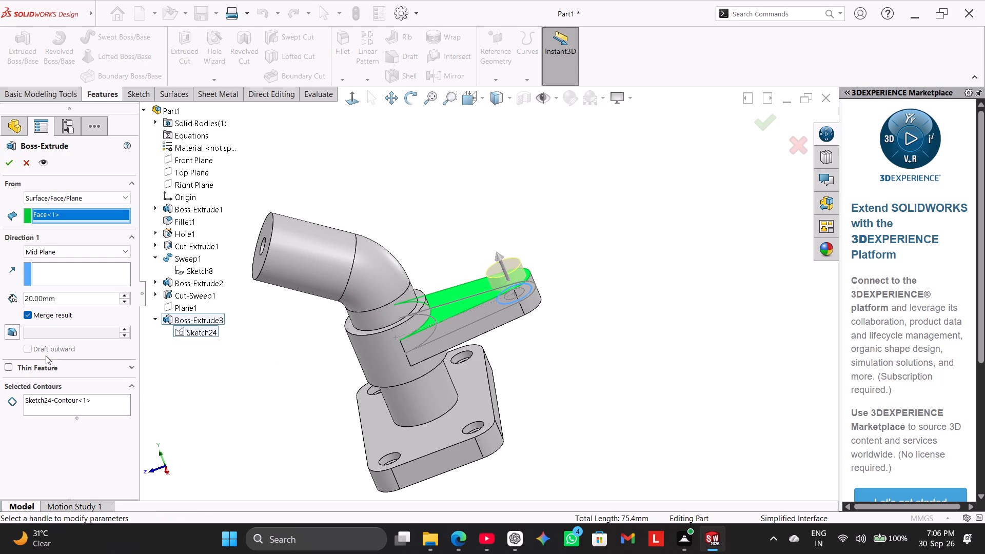
pyautogui.click(84, 252)
pyautogui.click(84, 259)
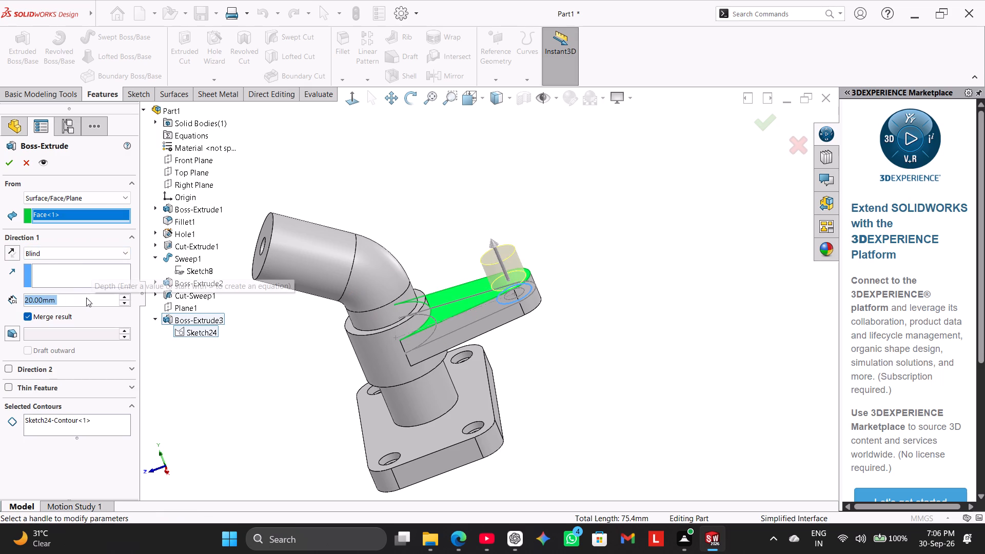
pyautogui.write('16')
pyautogui.press('Return')
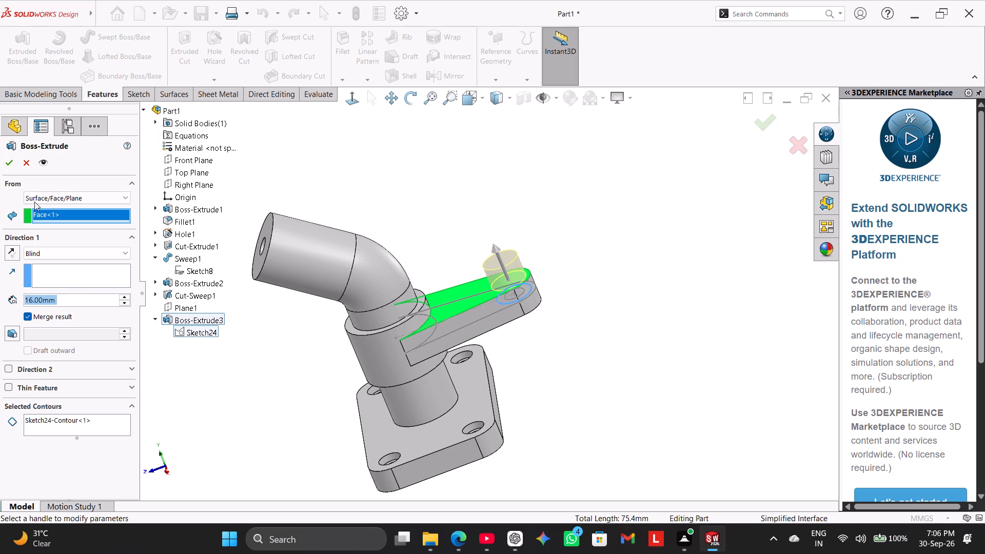
pyautogui.click(13, 167)
pyautogui.click(163, 356)
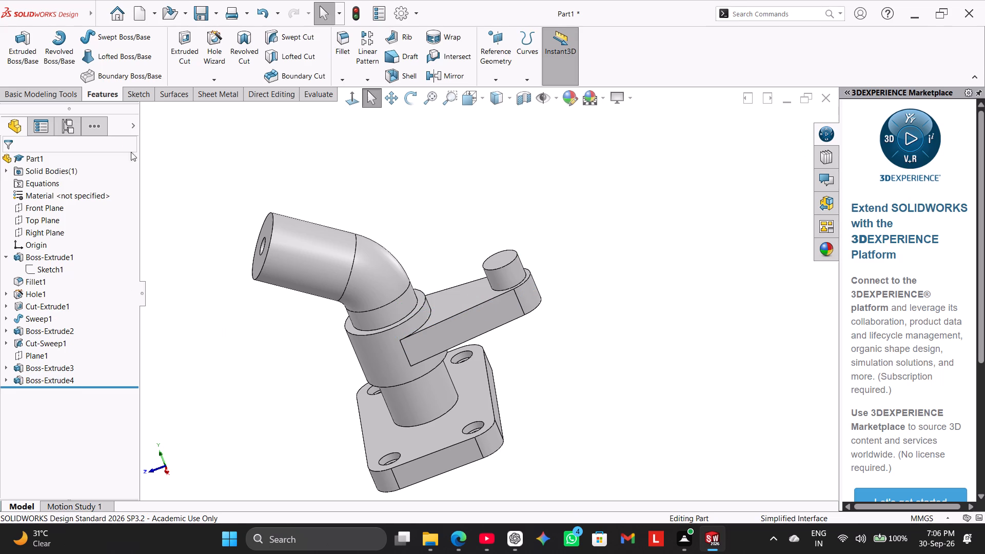
# Cut the arm sketch's 14 mm circle upward through the boss with a reversed Extruded Cut set to Up To Next.
pyautogui.click(187, 54)
pyautogui.click(144, 90)
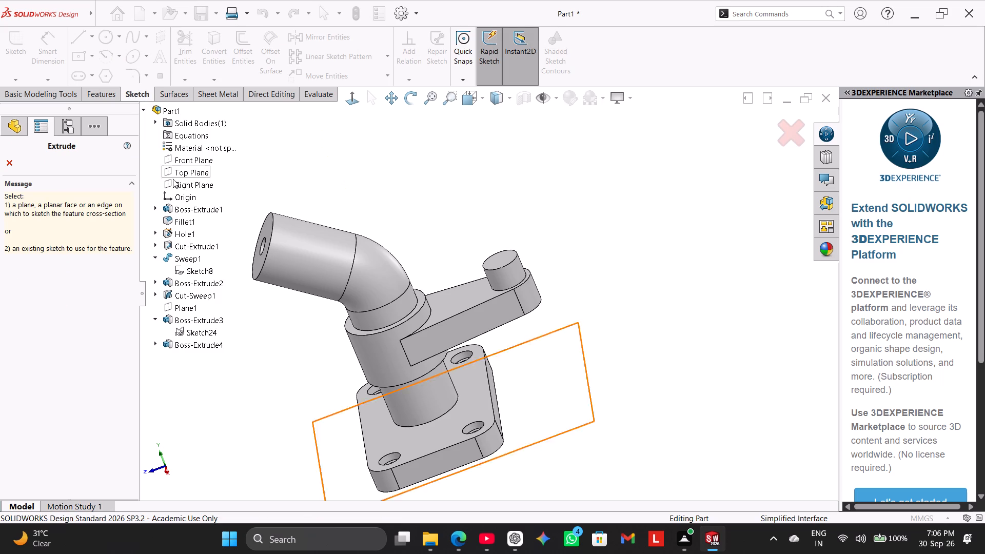
pyautogui.click(156, 342)
pyautogui.click(184, 353)
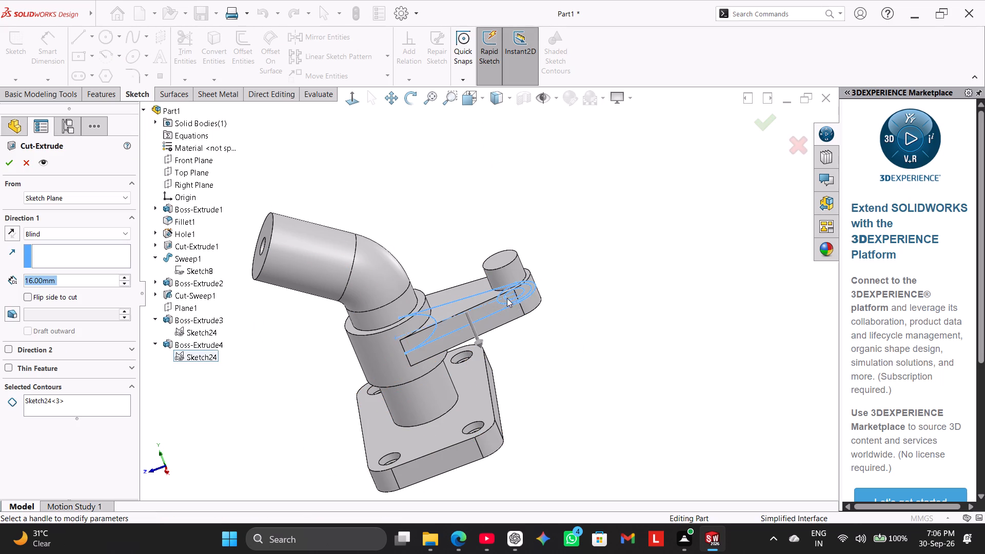
pyautogui.rightClick(96, 402)
pyautogui.click(119, 407)
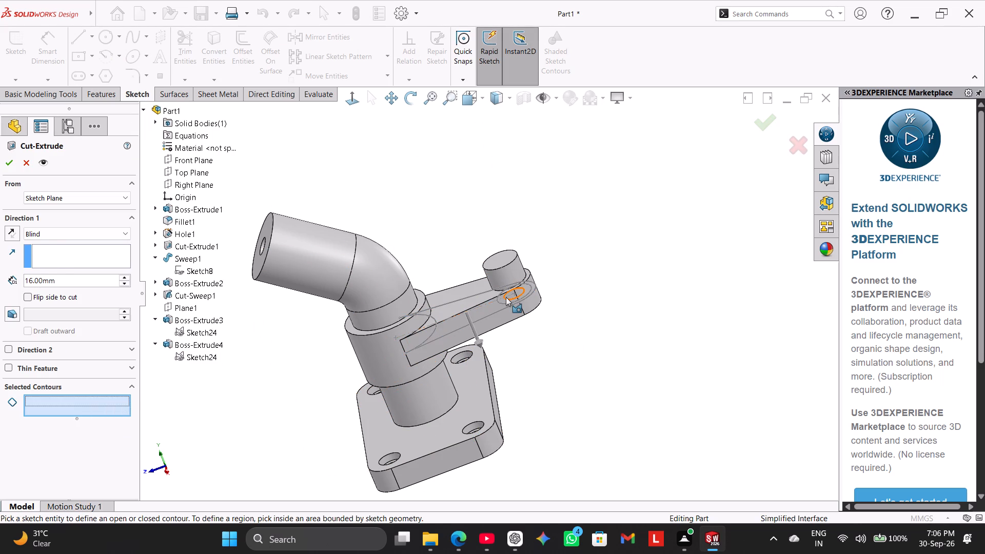
pyautogui.click(506, 298)
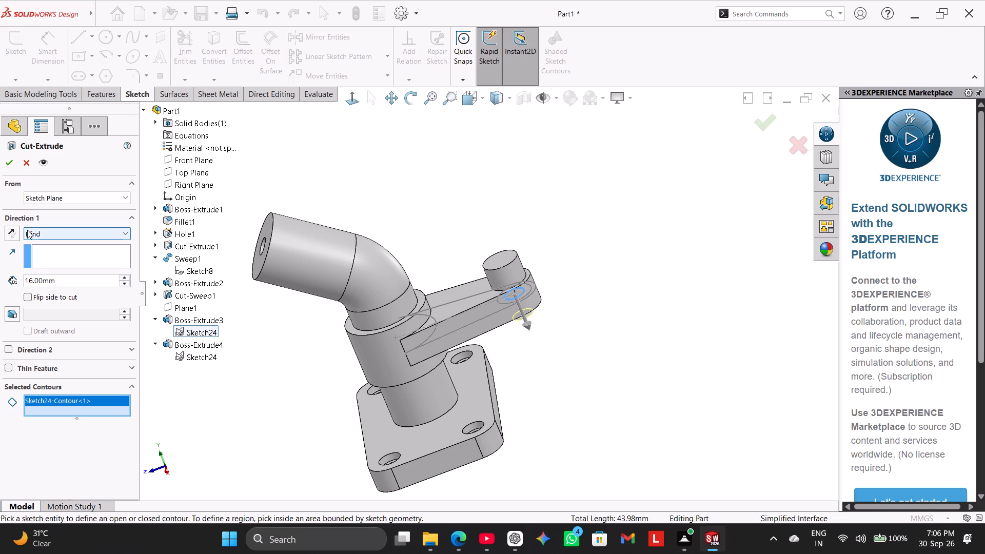
pyautogui.click(18, 231)
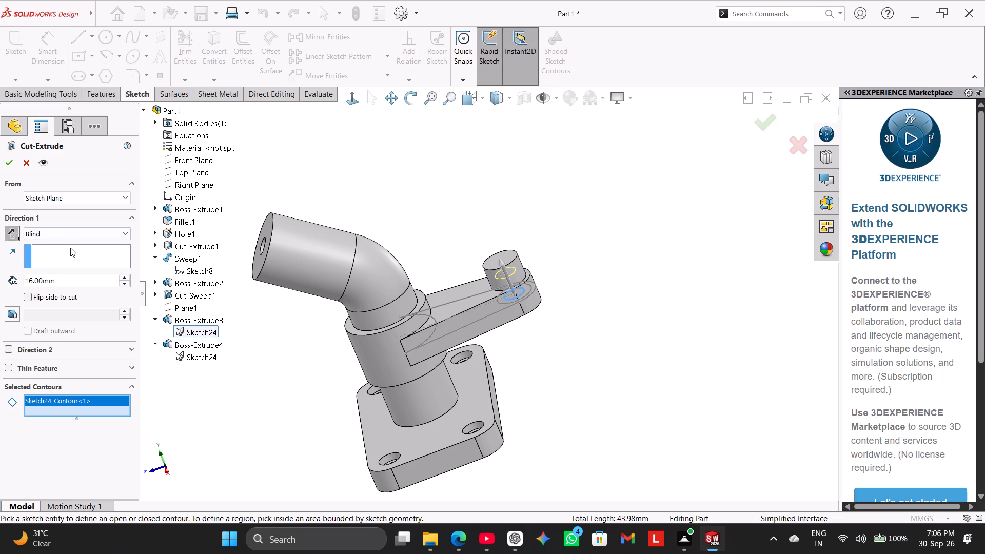
pyautogui.click(68, 238)
pyautogui.click(69, 269)
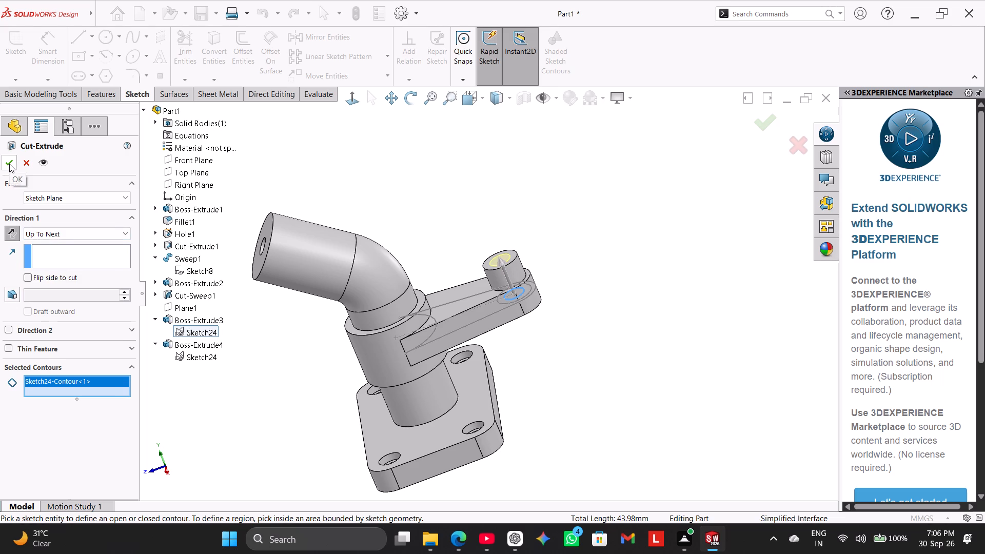
pyautogui.click(9, 164)
pyautogui.click(294, 350)
# Inspect the arm and its bored boss from several directions, ending in the isometric view.
pyautogui.moveTo(300, 342); pyautogui.dragTo(312, 341, button='middle')
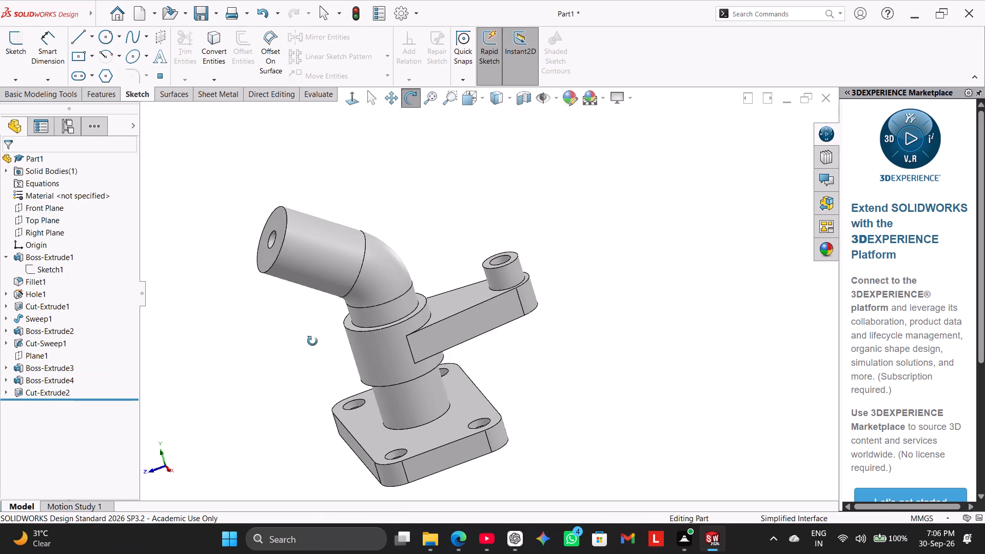
pyautogui.moveTo(312, 341); pyautogui.dragTo(329, 468, button='middle')
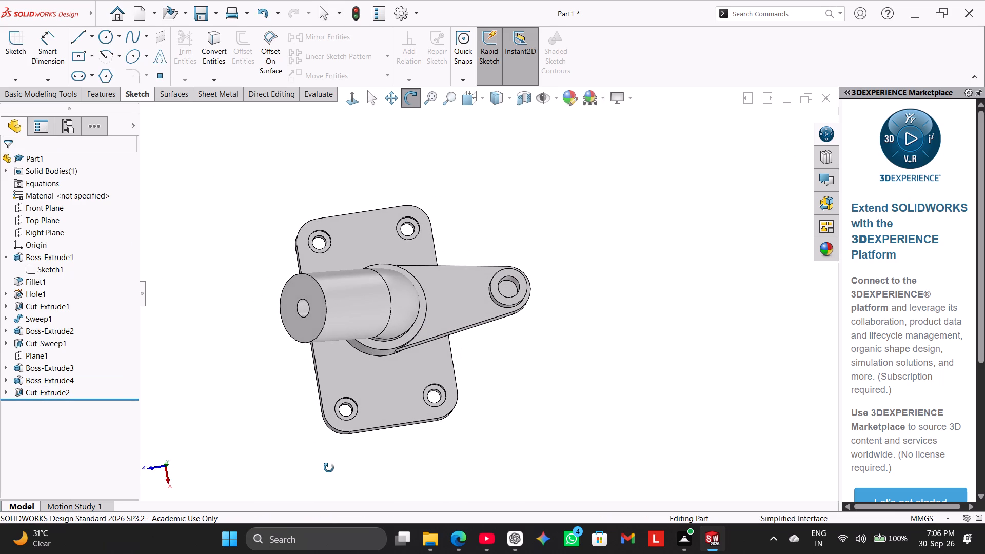
pyautogui.moveTo(329, 468); pyautogui.dragTo(328, 468, button='middle')
pyautogui.moveTo(328, 468); pyautogui.dragTo(251, 330, button='middle')
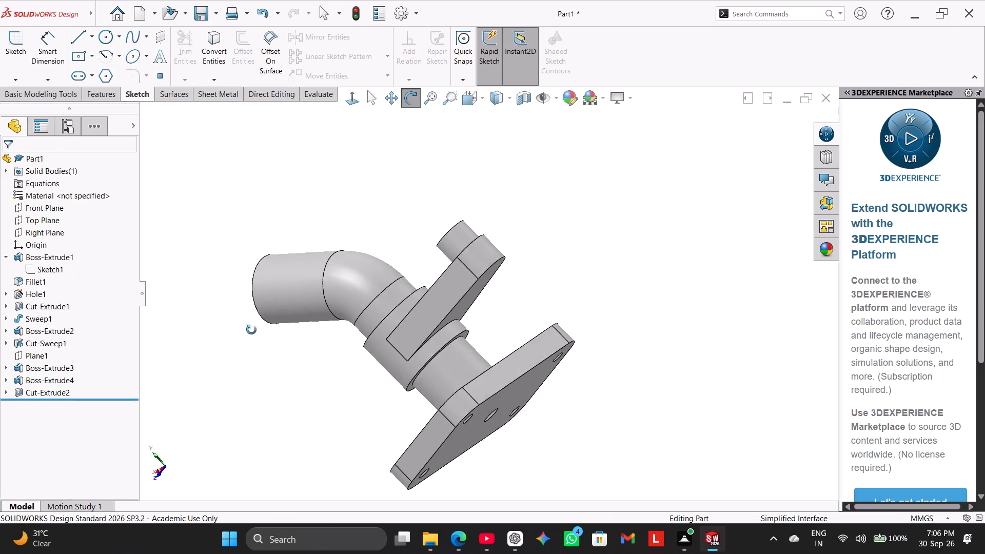
pyautogui.moveTo(251, 330); pyautogui.dragTo(262, 354, button='middle')
pyautogui.moveTo(255, 351); pyautogui.dragTo(377, 217, button='right')
pyautogui.click(290, 290)
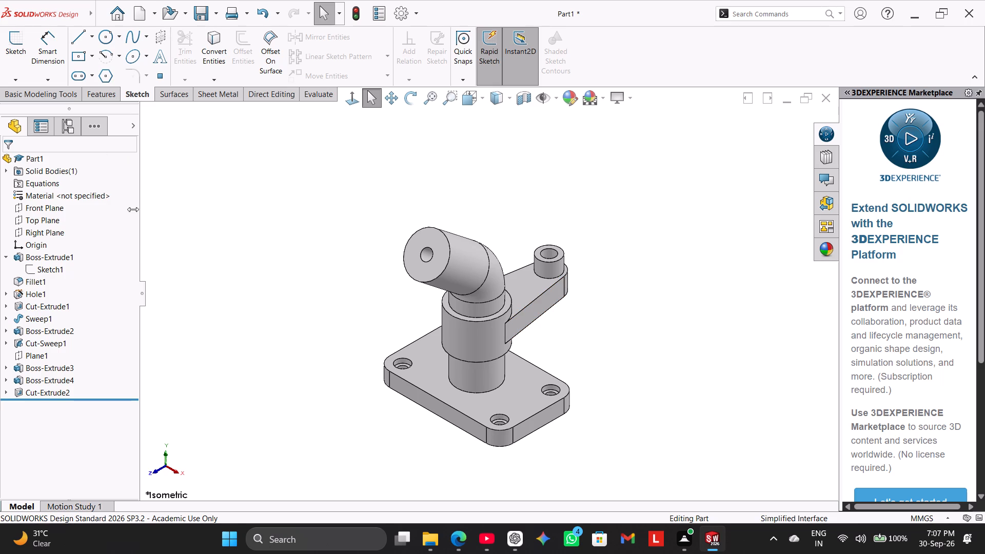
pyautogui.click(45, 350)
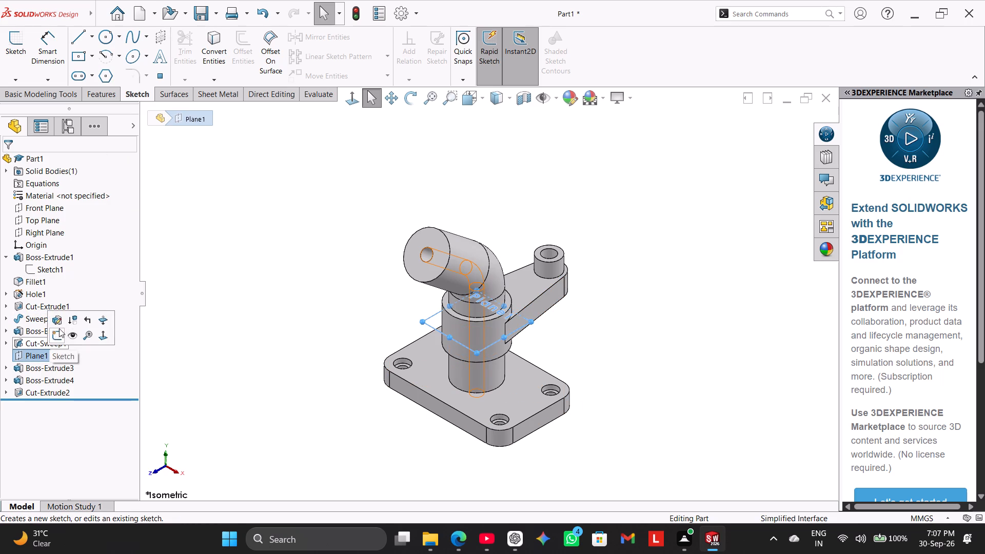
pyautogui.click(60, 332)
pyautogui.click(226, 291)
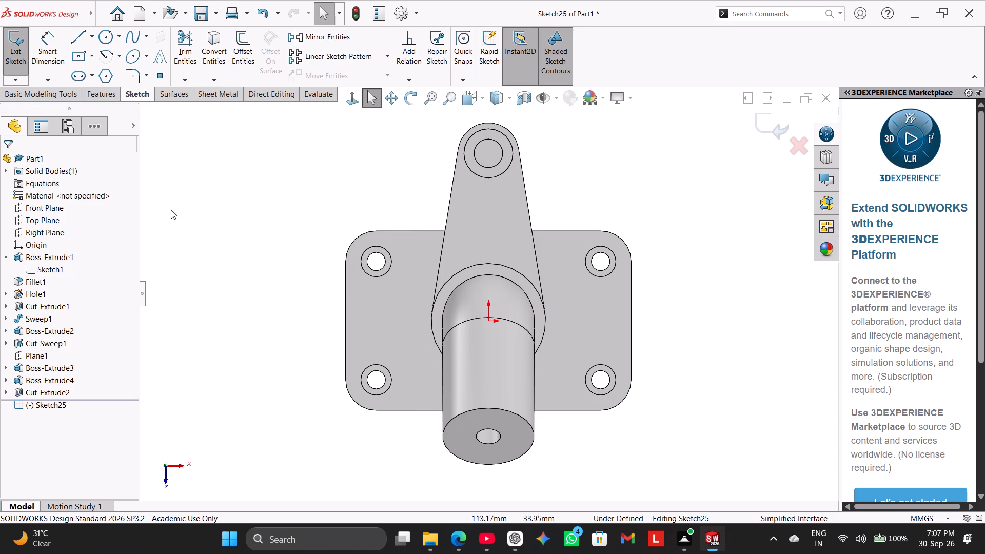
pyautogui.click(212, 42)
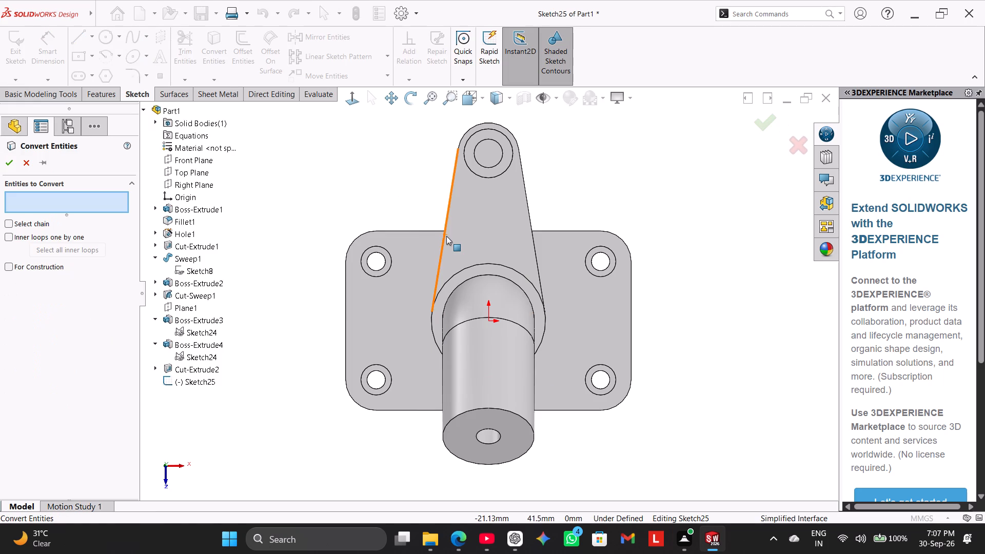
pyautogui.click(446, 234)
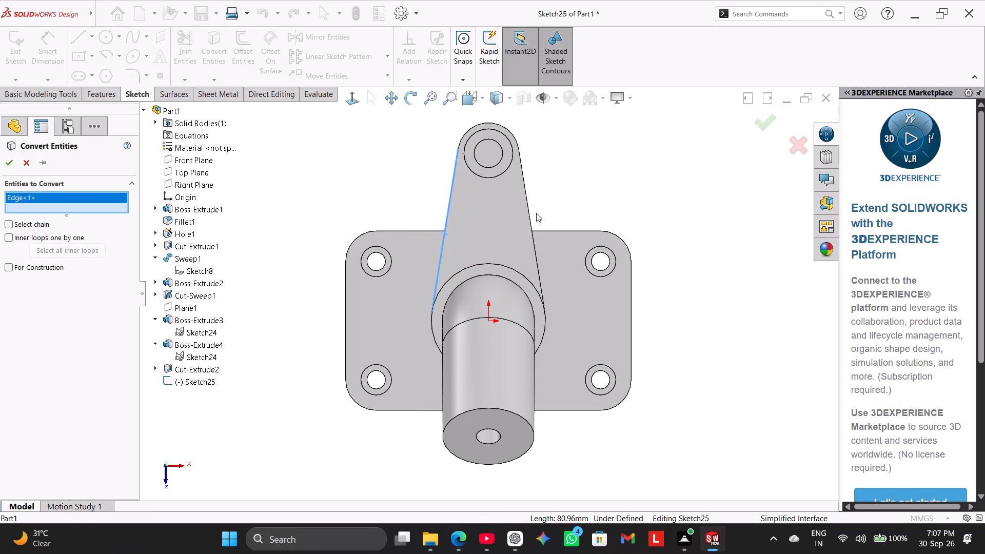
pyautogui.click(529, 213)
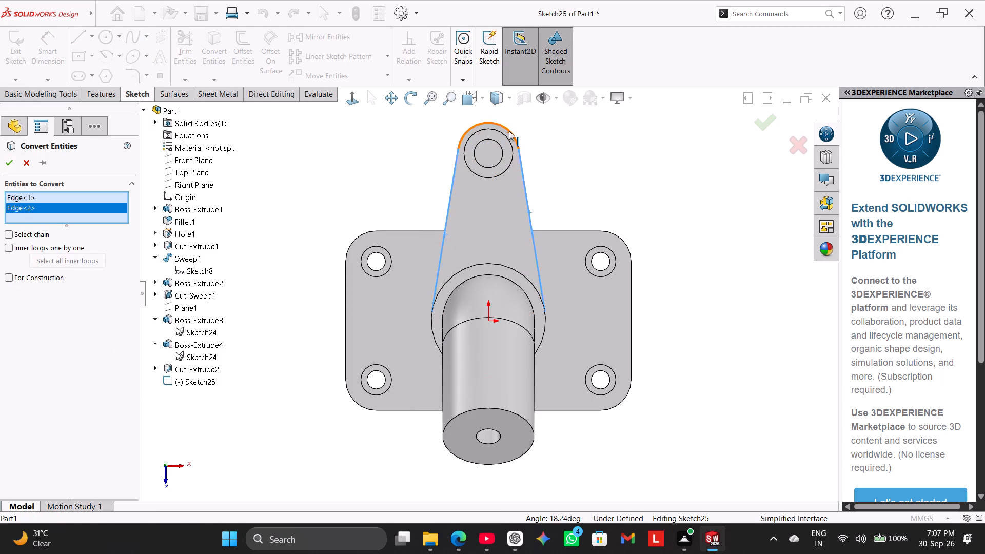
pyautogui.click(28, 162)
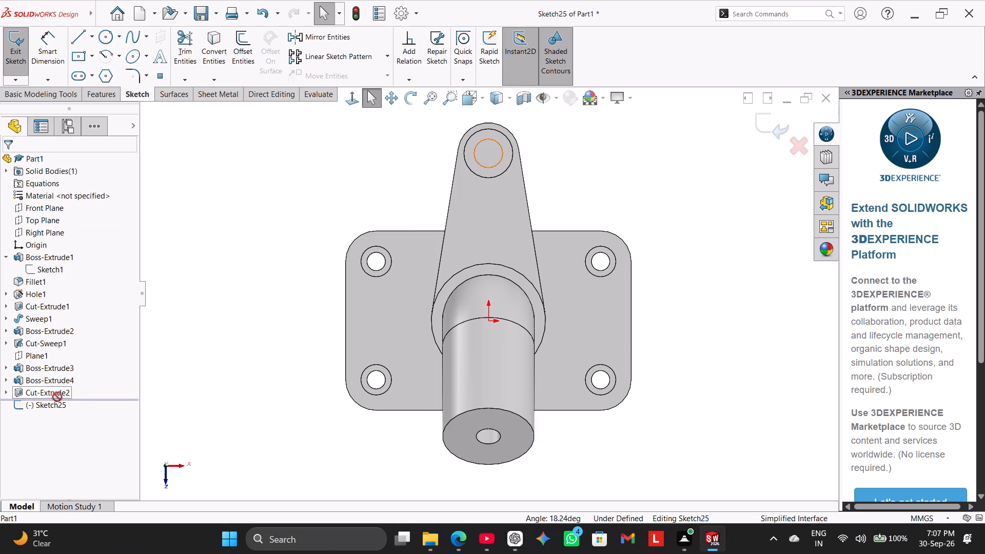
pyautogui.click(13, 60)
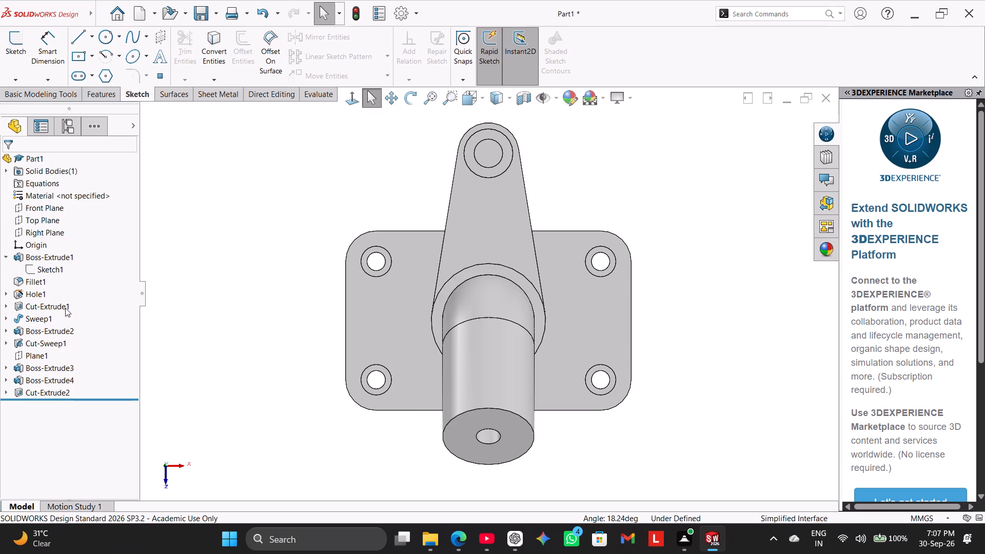
# Start a sketch on Plane1 and offset the arm's two tapered edges, its rounded end and the collar's circular edge.
pyautogui.click(38, 361)
pyautogui.click(50, 345)
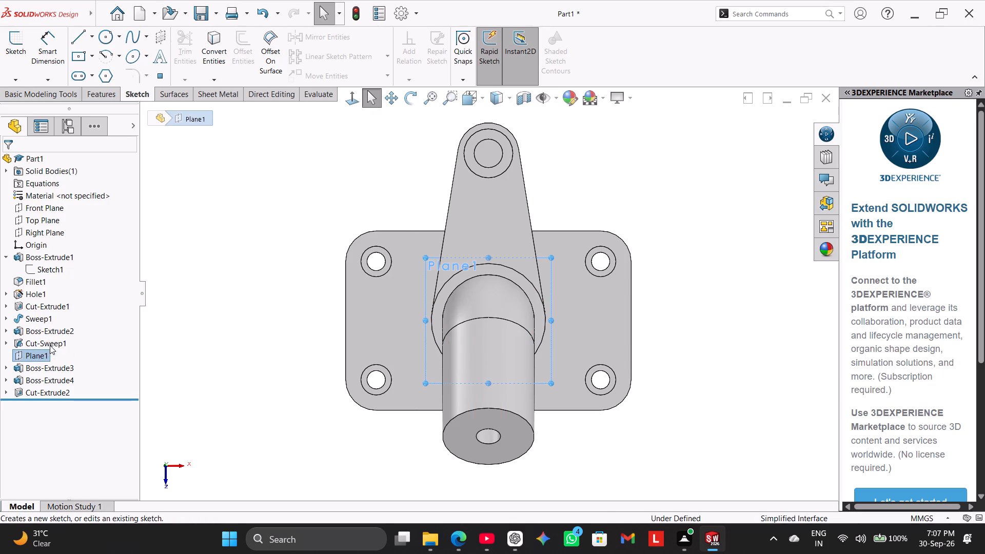
pyautogui.click(256, 231)
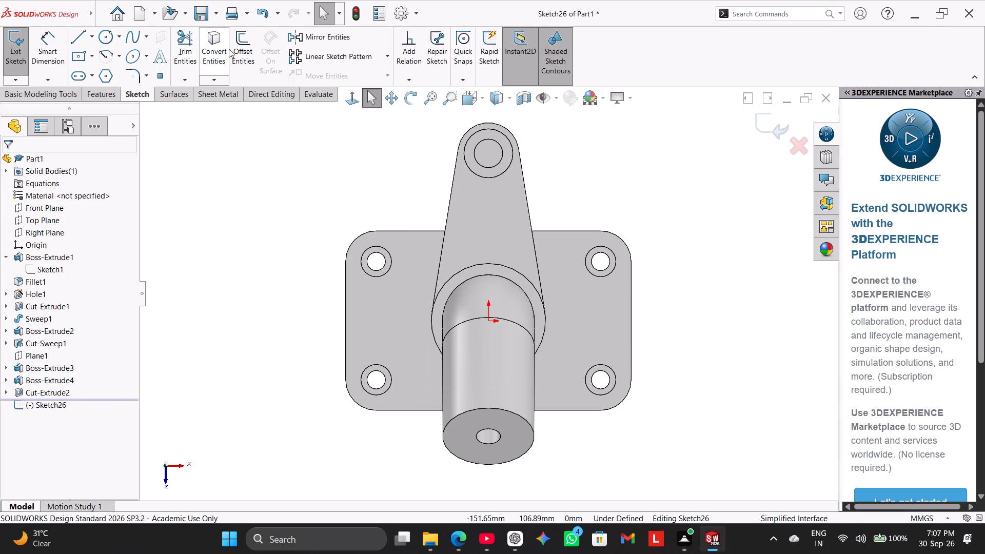
pyautogui.click(235, 50)
pyautogui.click(531, 222)
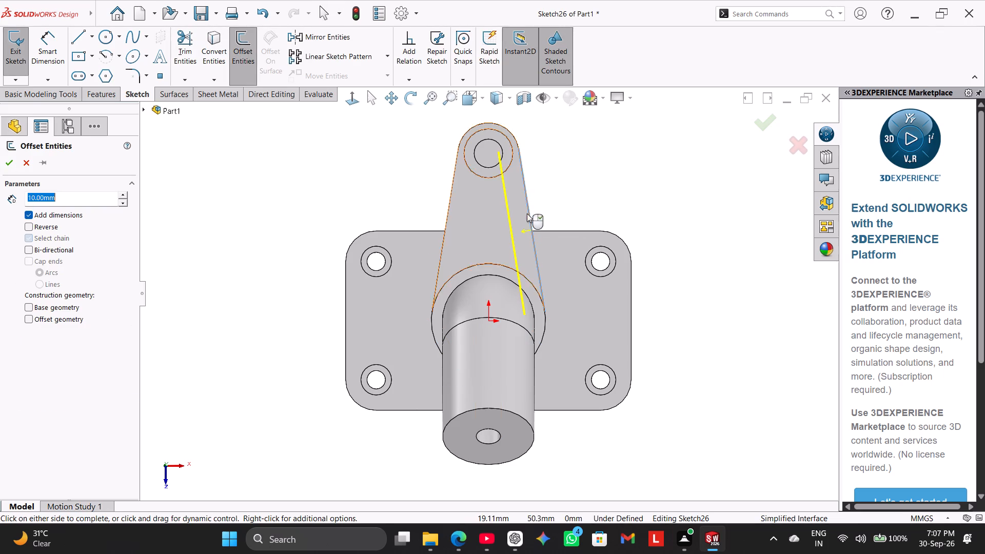
pyautogui.click(510, 130)
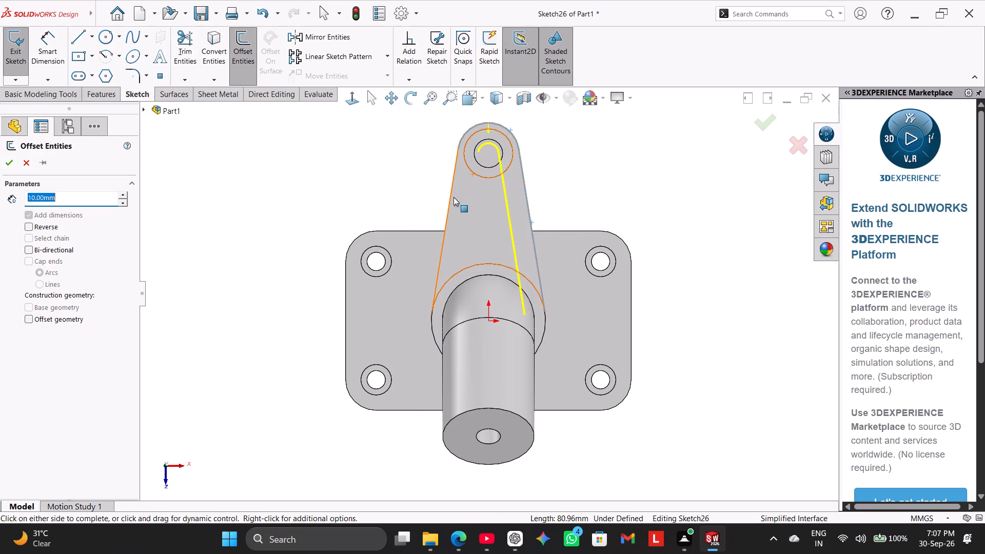
pyautogui.click(448, 202)
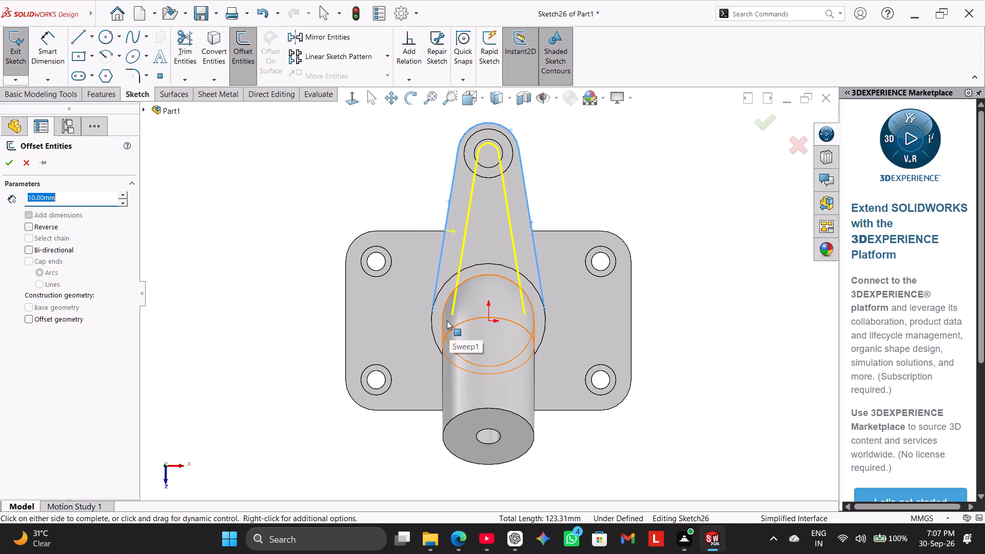
pyautogui.click(439, 349)
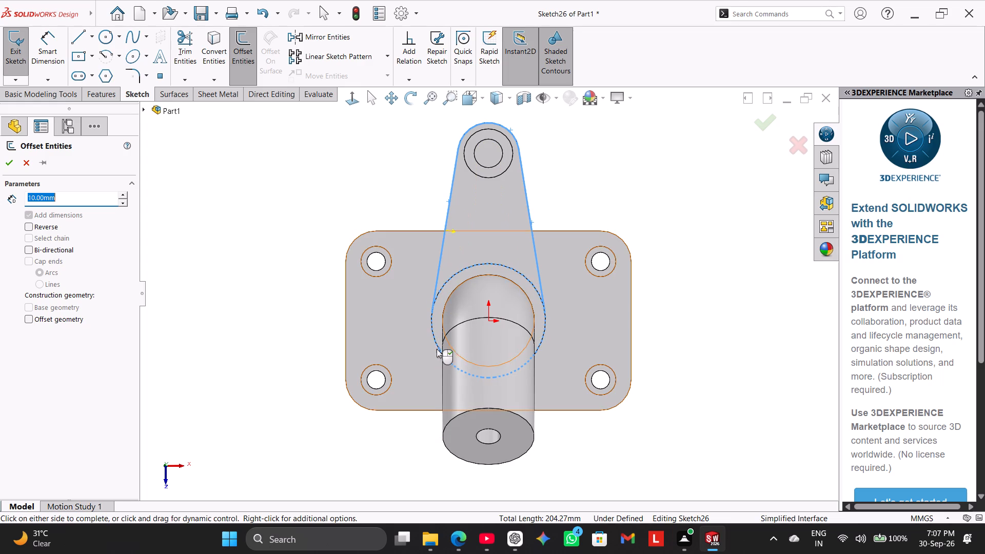
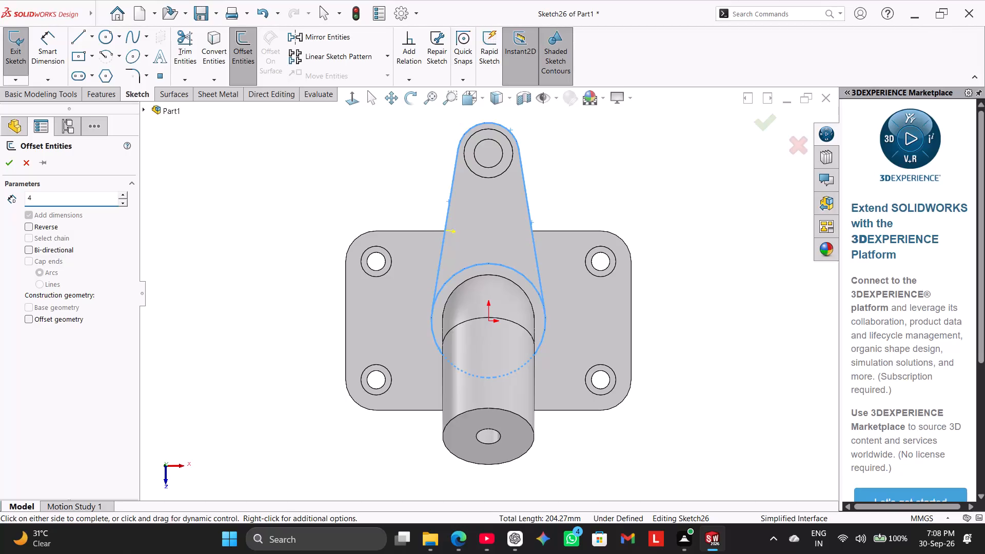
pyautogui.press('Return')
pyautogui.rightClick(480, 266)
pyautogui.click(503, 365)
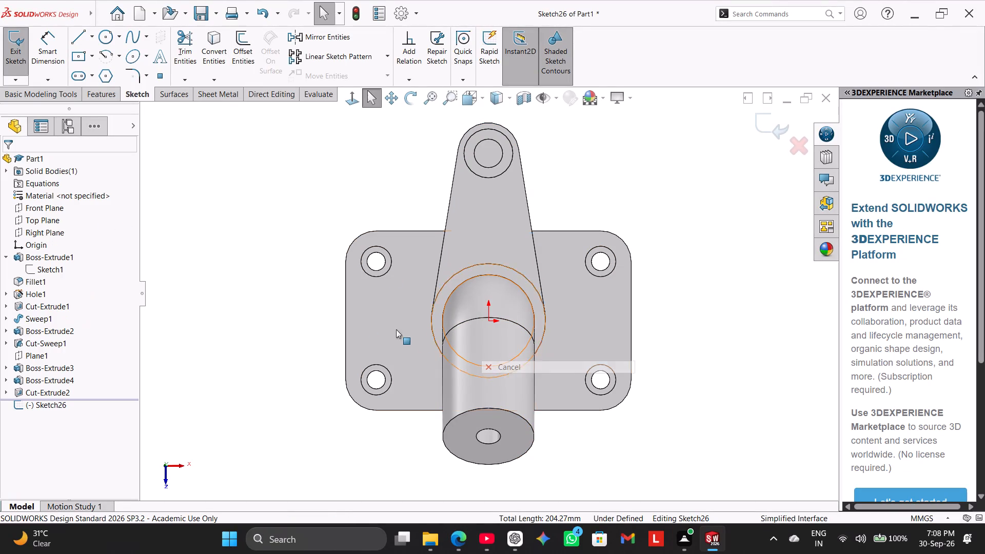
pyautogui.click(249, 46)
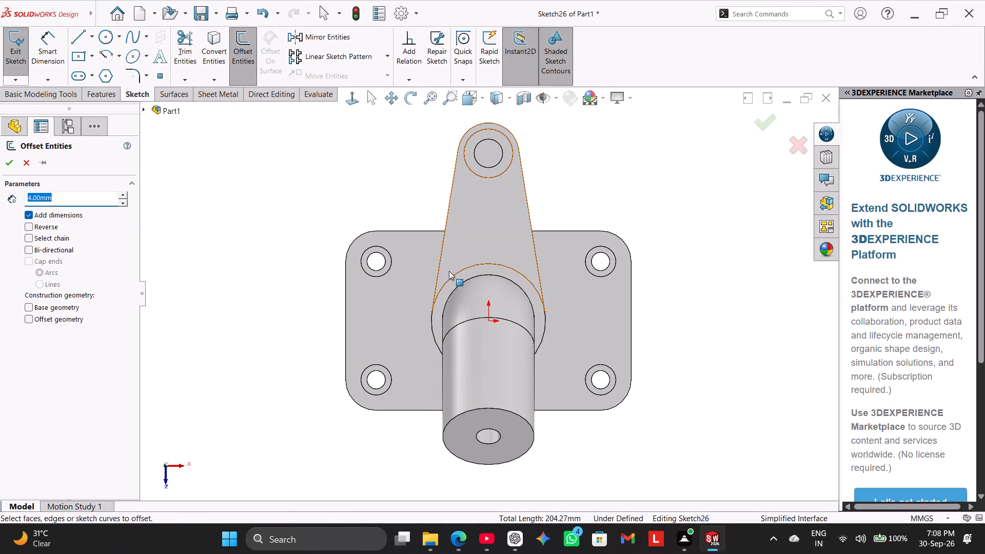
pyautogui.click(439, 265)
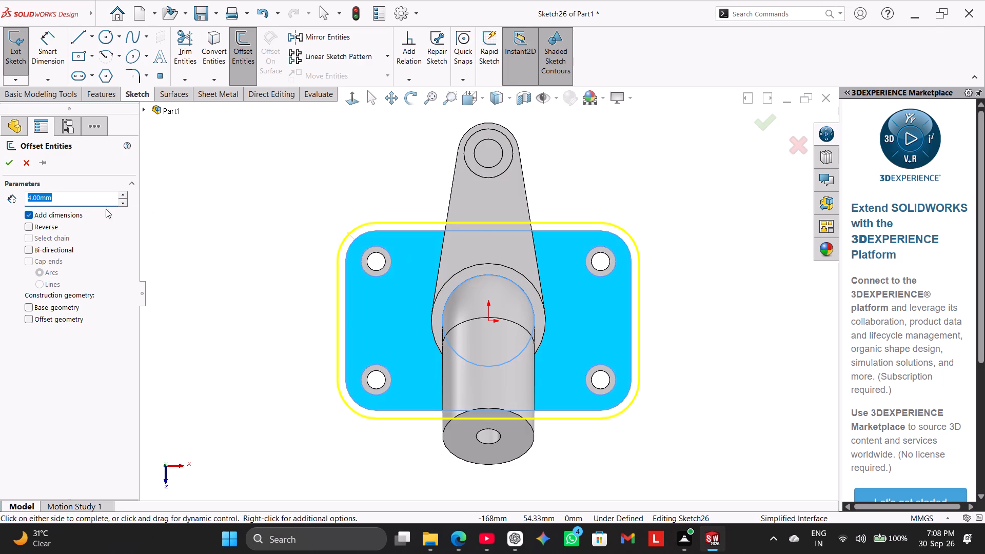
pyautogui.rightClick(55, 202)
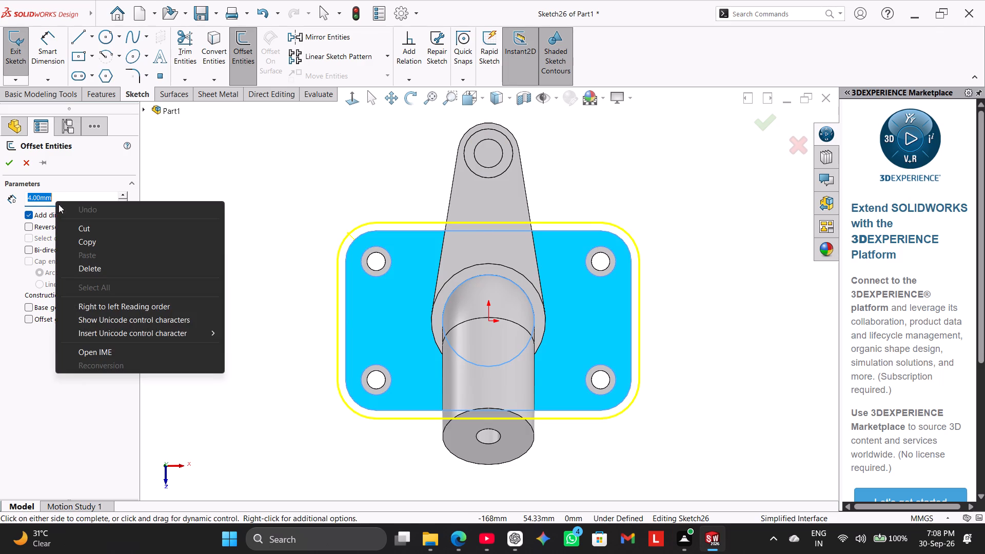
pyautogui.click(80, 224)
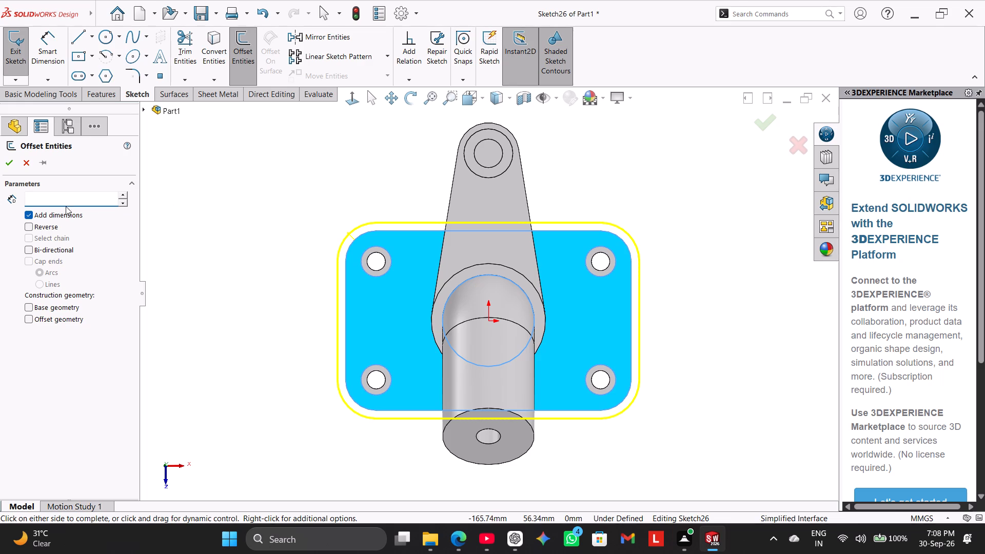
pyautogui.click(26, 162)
# Offset the arm's two slanted side edges and its rounded end edge 4 mm inward with the direction reversed.
pyautogui.click(252, 53)
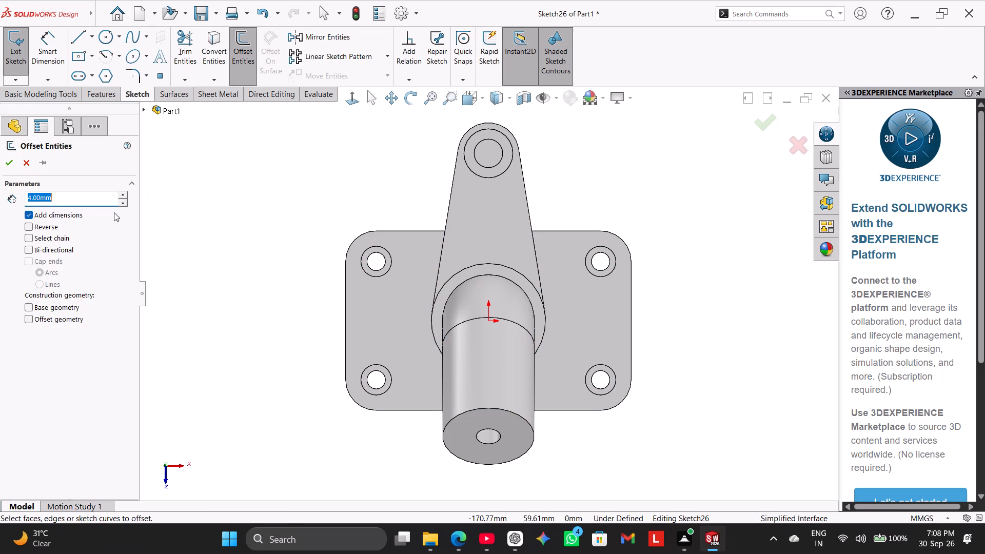
pyautogui.click(31, 238)
pyautogui.click(445, 221)
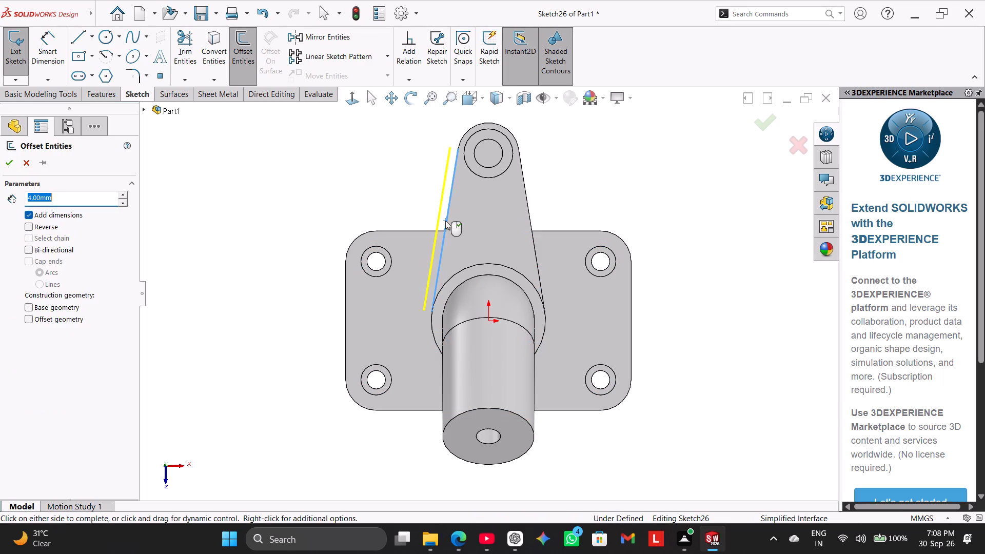
pyautogui.click(25, 225)
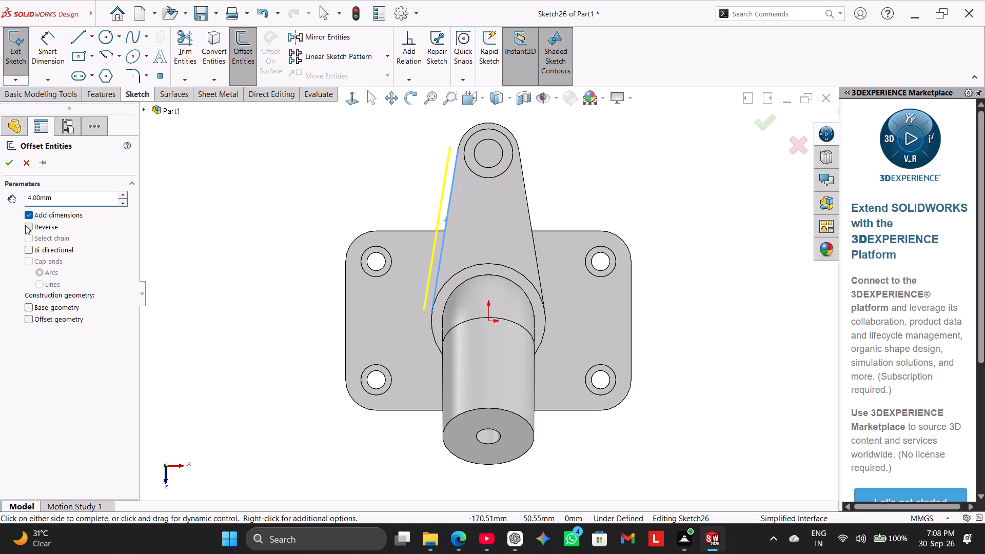
pyautogui.click(537, 266)
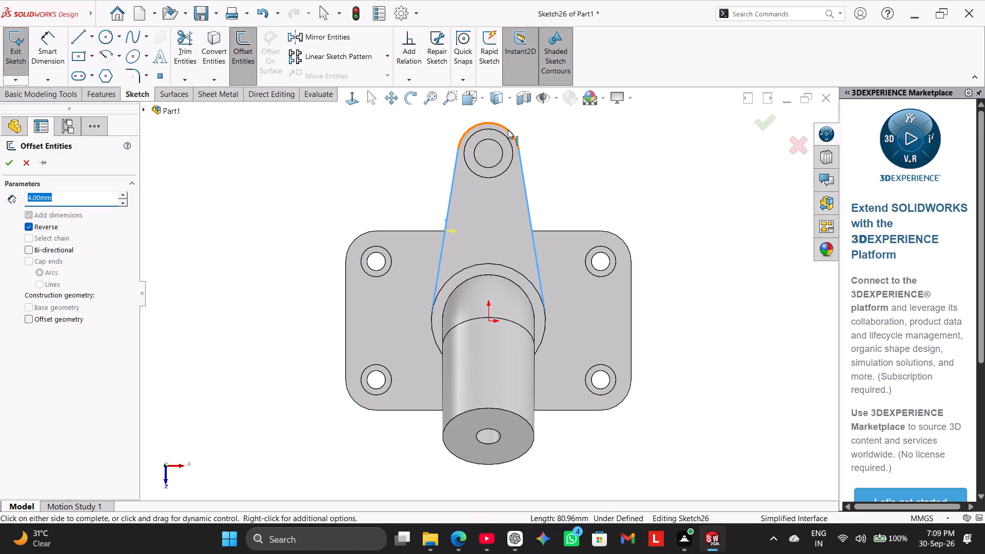
pyautogui.click(508, 128)
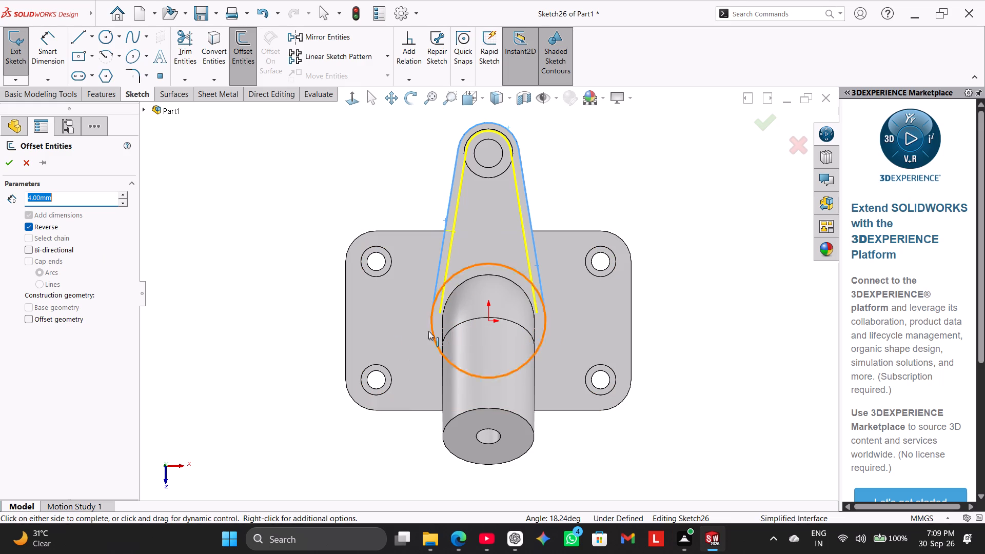
pyautogui.click(8, 162)
pyautogui.click(248, 226)
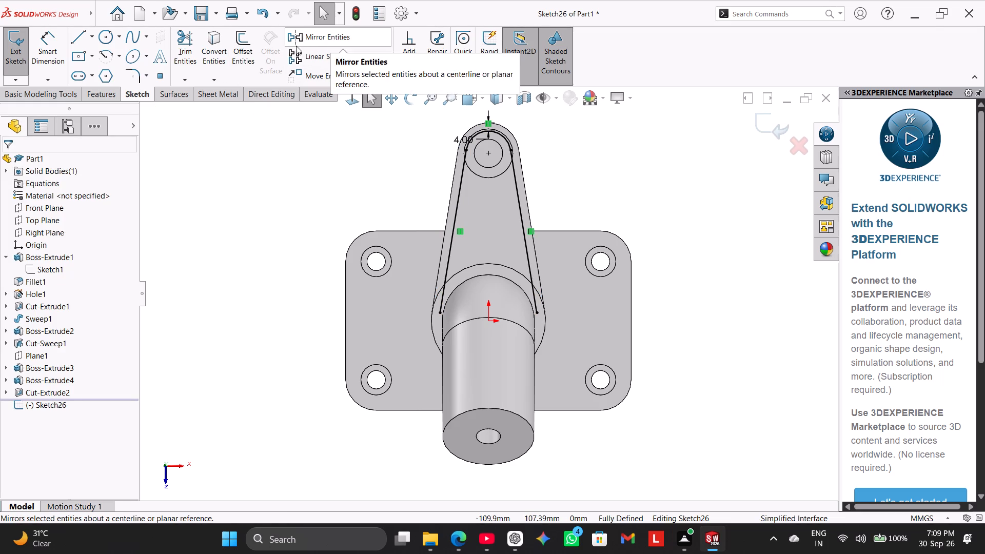
# Offset the collar's circular edge around the origin 4 mm inward with the direction reversed.
pyautogui.click(250, 55)
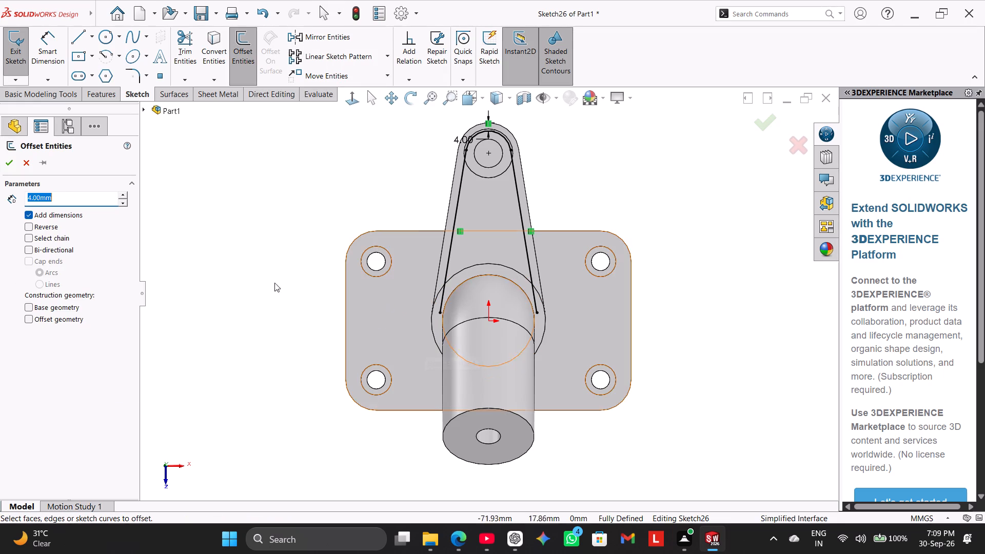
pyautogui.click(437, 342)
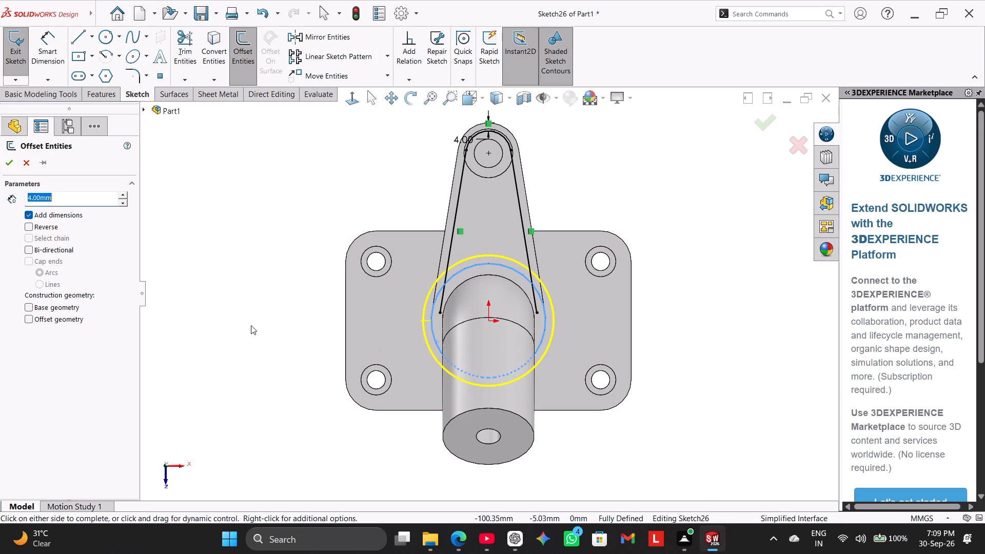
pyautogui.click(30, 228)
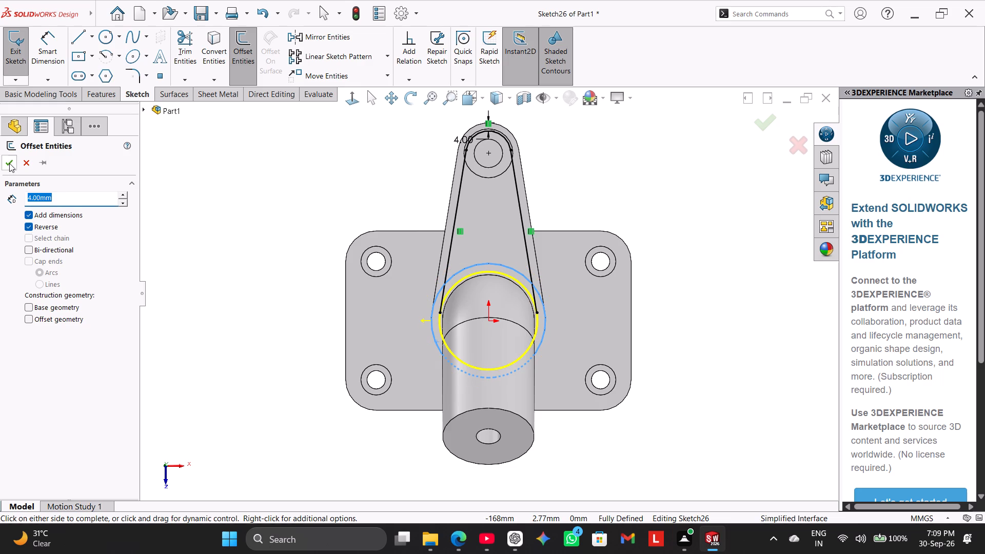
pyautogui.click(9, 163)
pyautogui.click(250, 250)
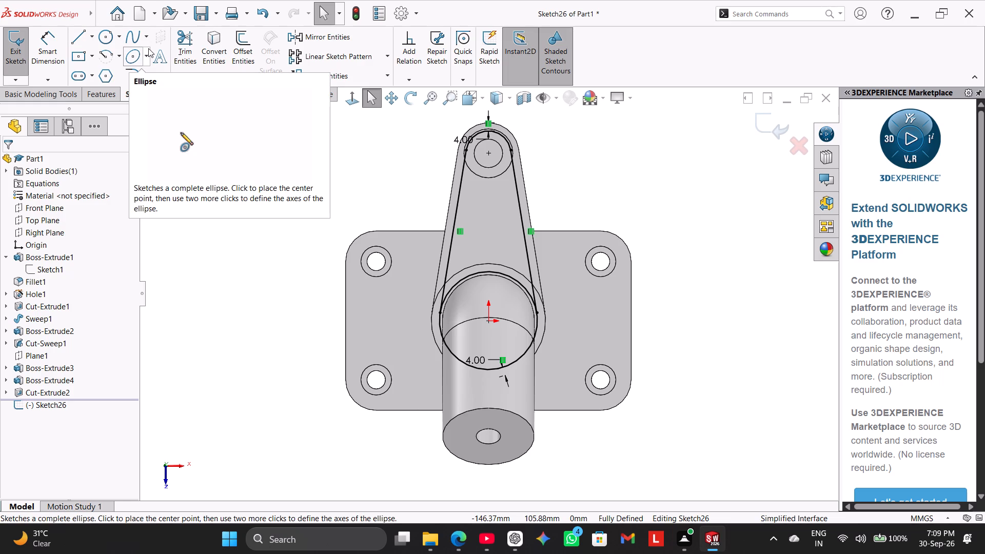
# Trim away the lower portion of the offset circle, leaving a closed profile inside the arm.
pyautogui.click(194, 48)
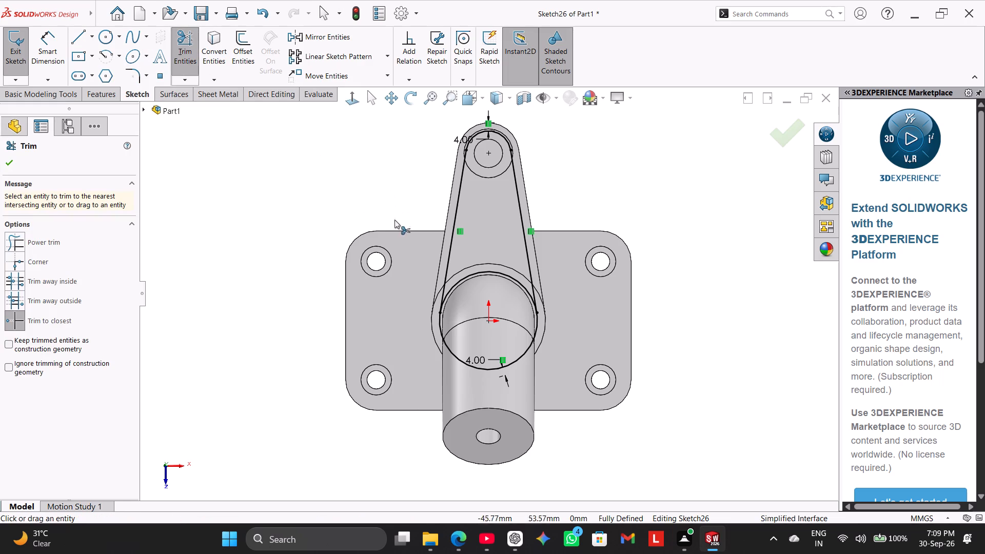
pyautogui.middleClick(283, 308)
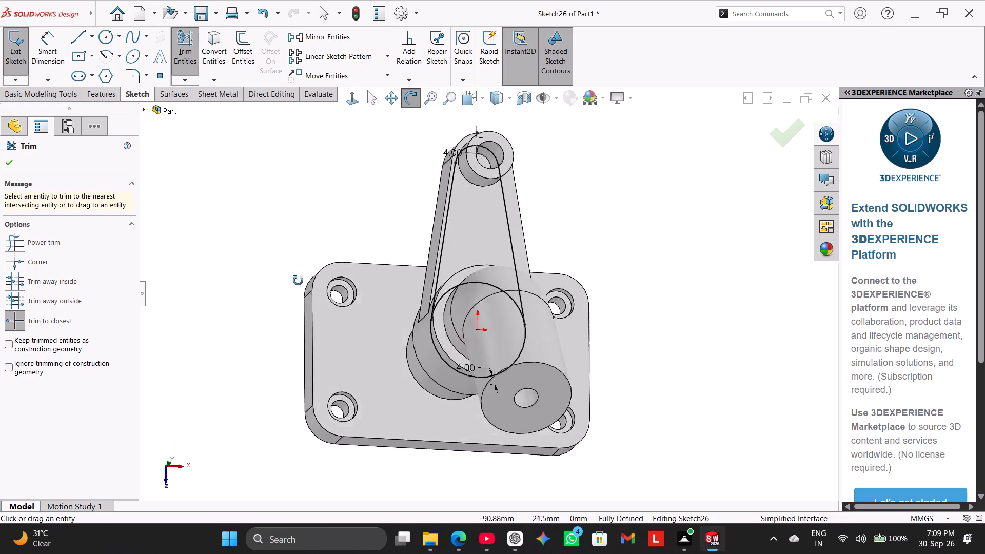
pyautogui.click(357, 96)
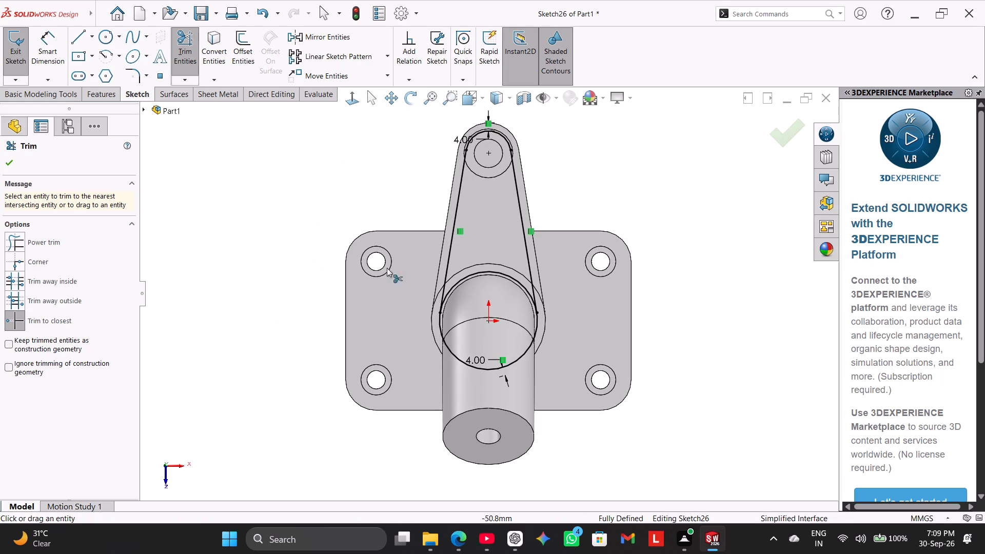
pyautogui.moveTo(296, 326); pyautogui.dragTo(352, 335, button='middle')
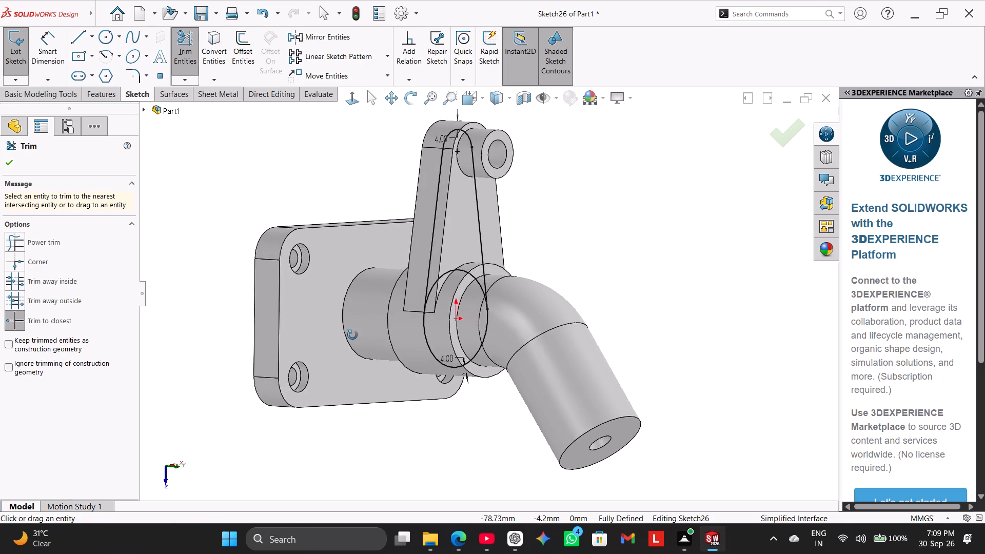
pyautogui.moveTo(352, 335); pyautogui.dragTo(388, 347, button='middle')
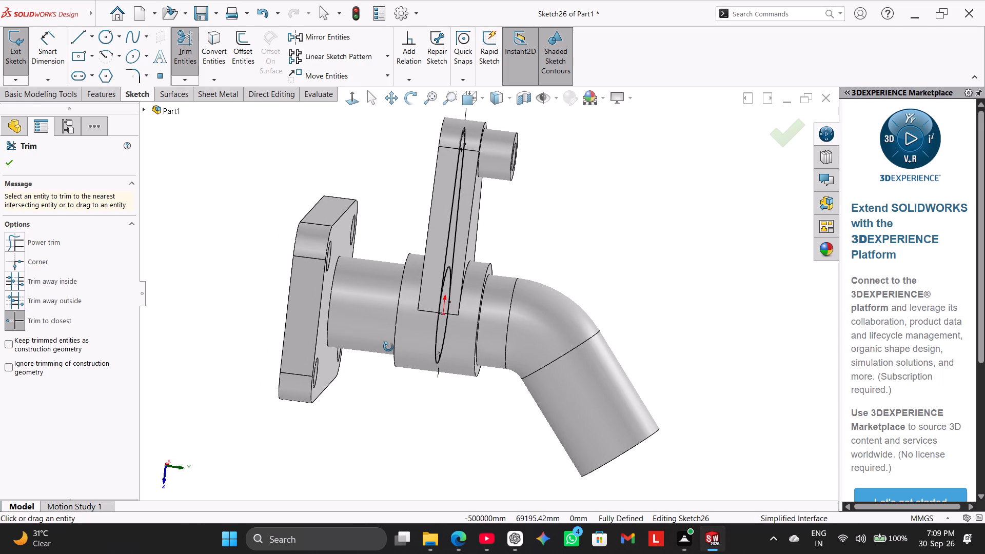
pyautogui.moveTo(388, 347); pyautogui.dragTo(365, 330, button='middle')
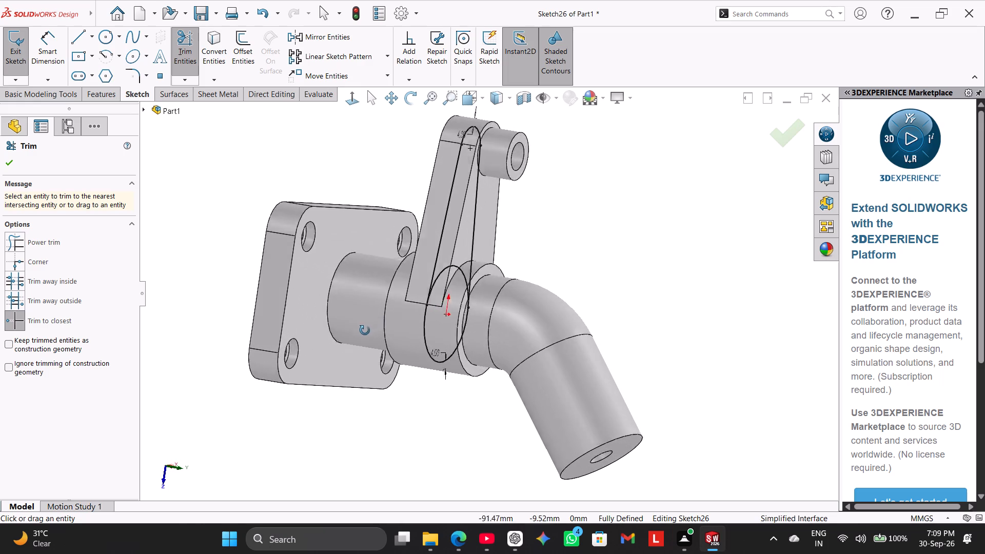
pyautogui.moveTo(365, 330); pyautogui.dragTo(252, 362, button='middle')
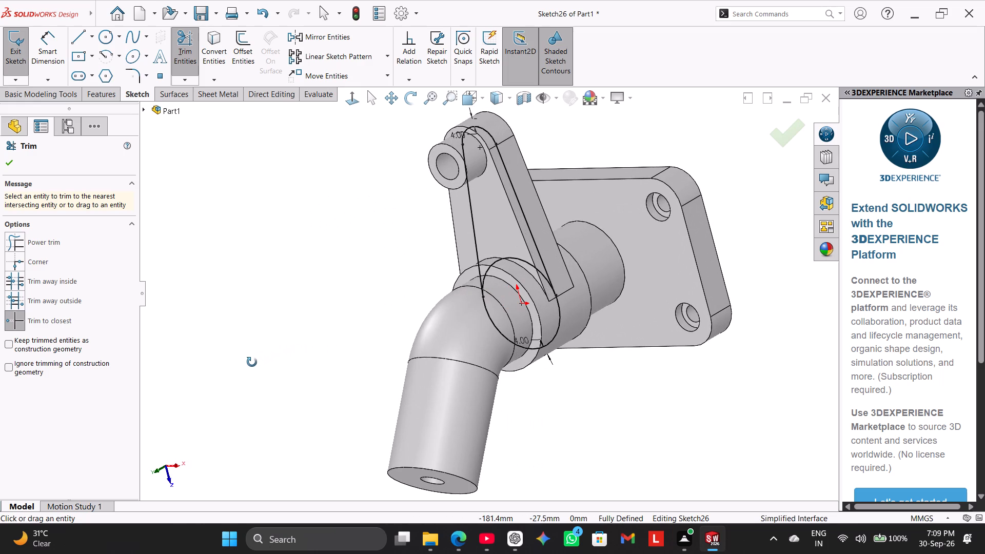
pyautogui.moveTo(252, 362); pyautogui.dragTo(264, 355, button='middle')
pyautogui.click(348, 99)
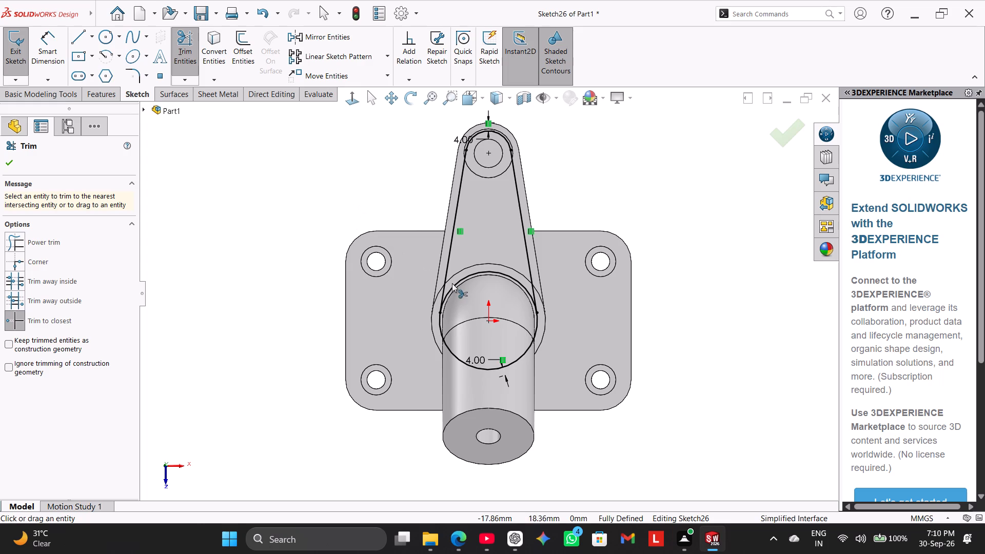
pyautogui.click(440, 329)
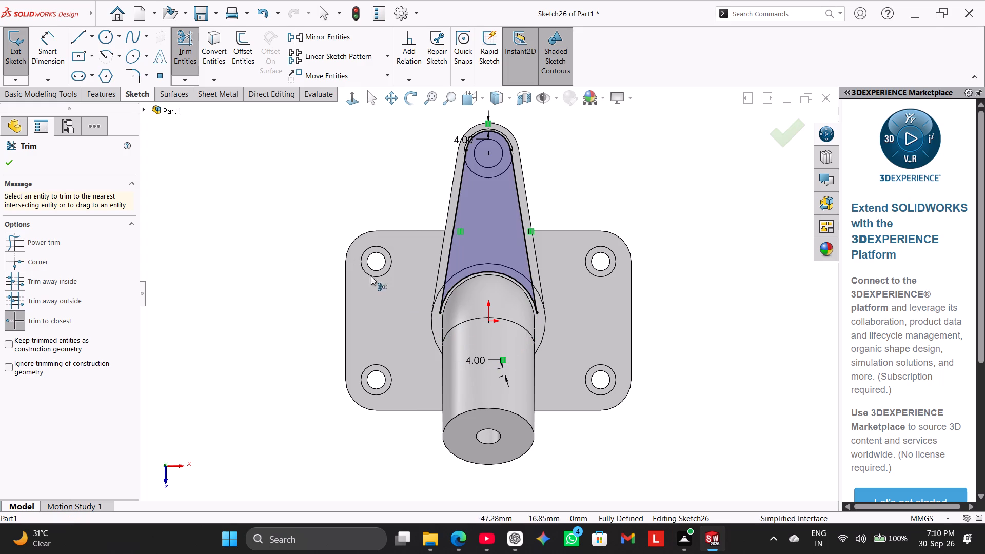
pyautogui.rightClick(282, 192)
pyautogui.click(311, 225)
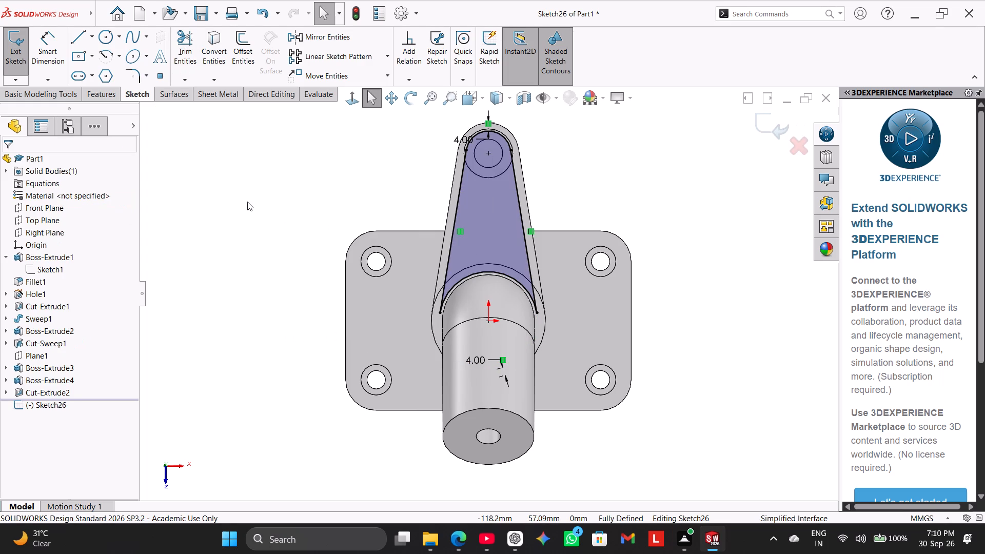
# Cut-extrude the closed arm profile with a Mid Plane end condition and a depth of 12 mm.
pyautogui.moveTo(303, 222); pyautogui.dragTo(344, 267, button='middle')
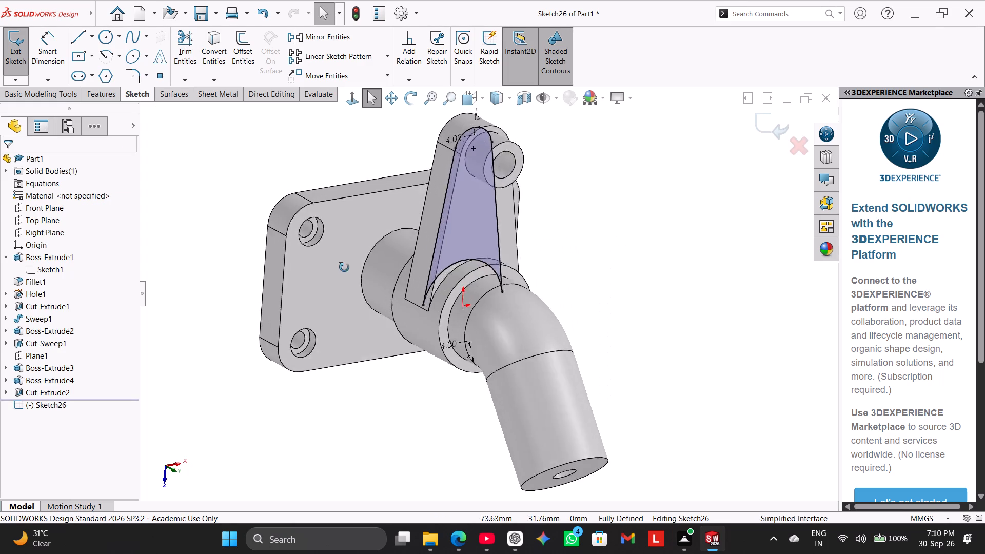
pyautogui.moveTo(344, 267); pyautogui.dragTo(307, 243, button='middle')
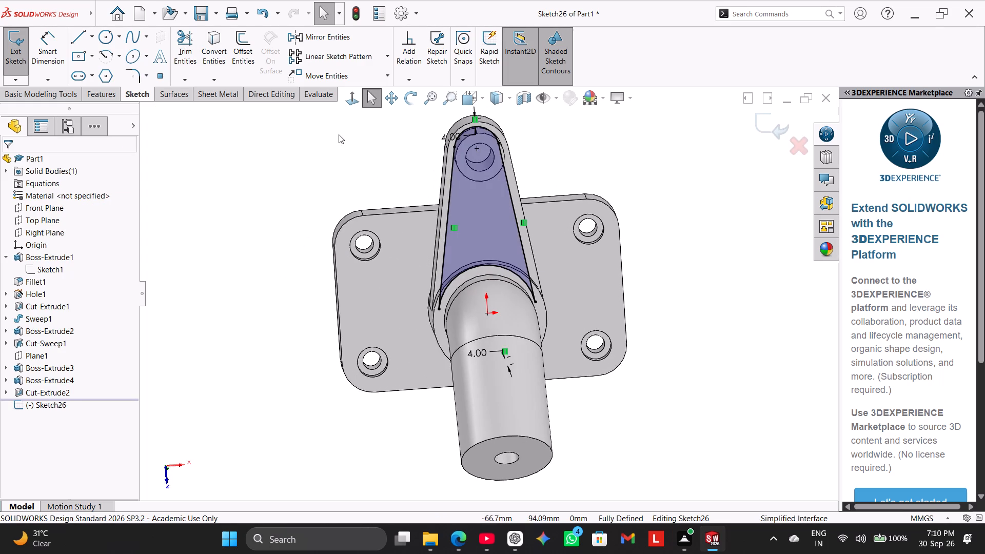
pyautogui.click(352, 105)
pyautogui.click(300, 189)
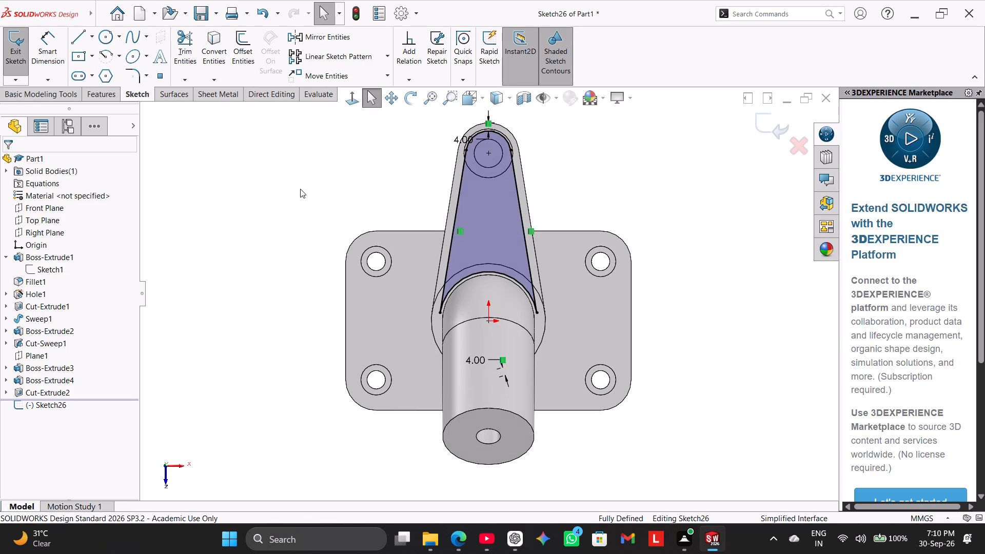
pyautogui.click(108, 92)
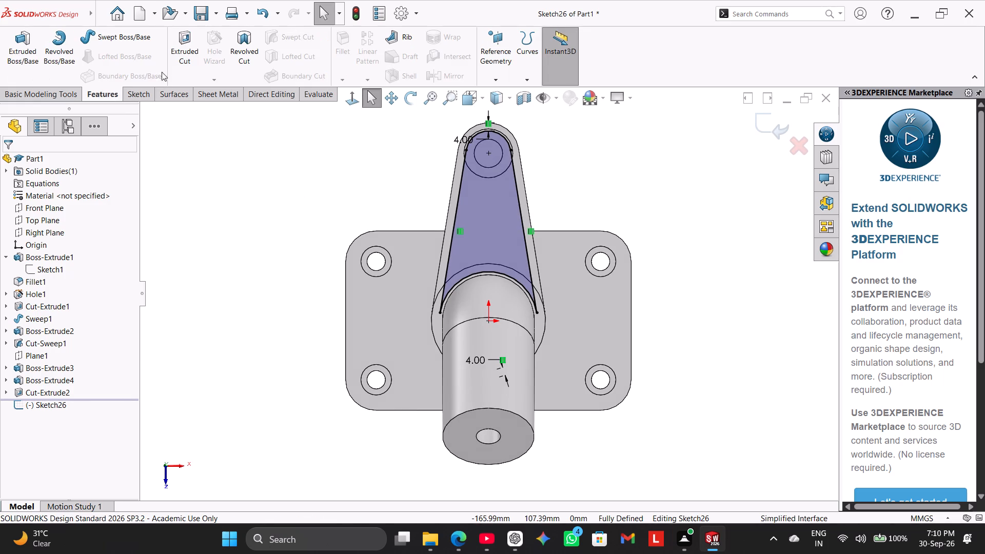
pyautogui.click(183, 55)
pyautogui.moveTo(266, 341); pyautogui.dragTo(313, 361, button='middle')
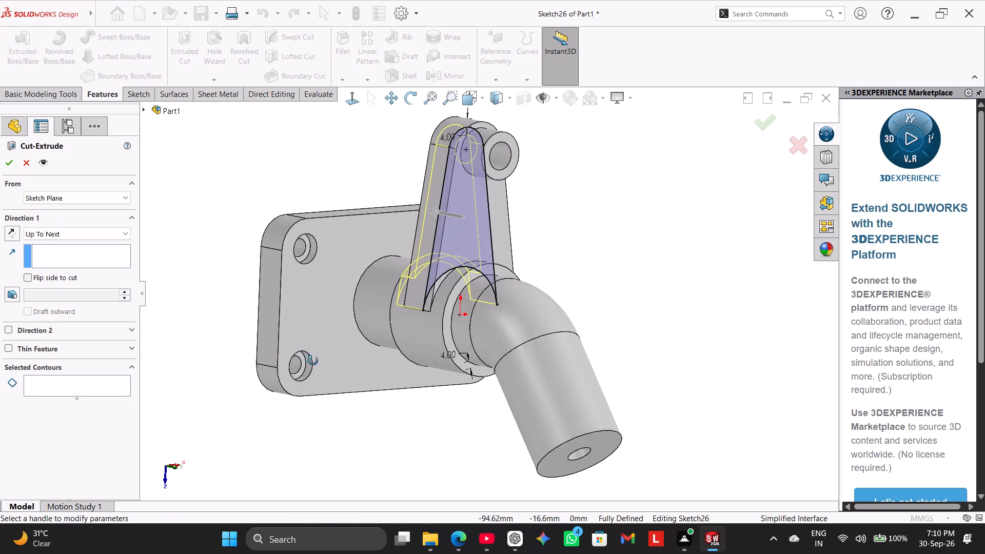
pyautogui.moveTo(313, 361); pyautogui.dragTo(352, 372, button='middle')
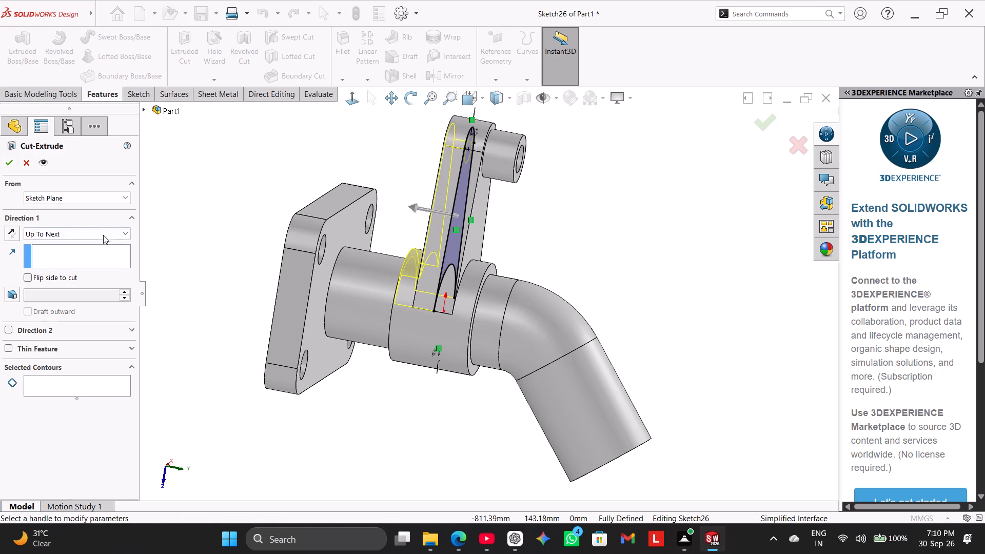
pyautogui.click(104, 235)
pyautogui.click(92, 313)
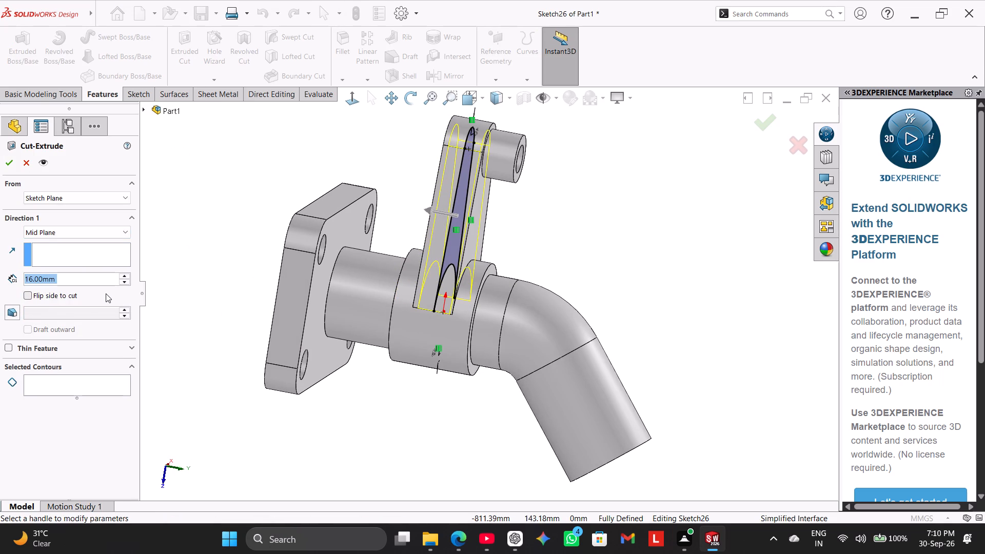
pyautogui.write('12')
pyautogui.press('Return')
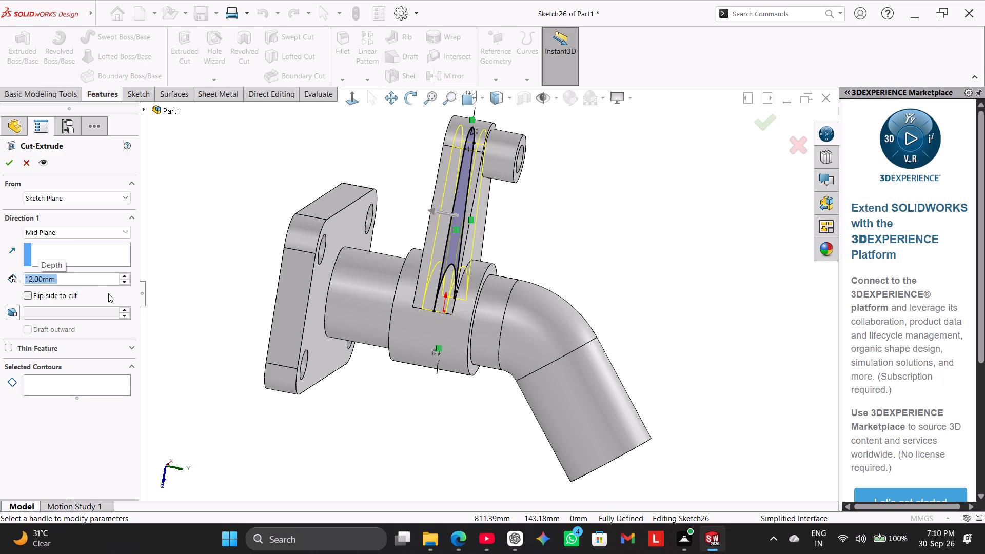
pyautogui.click(11, 167)
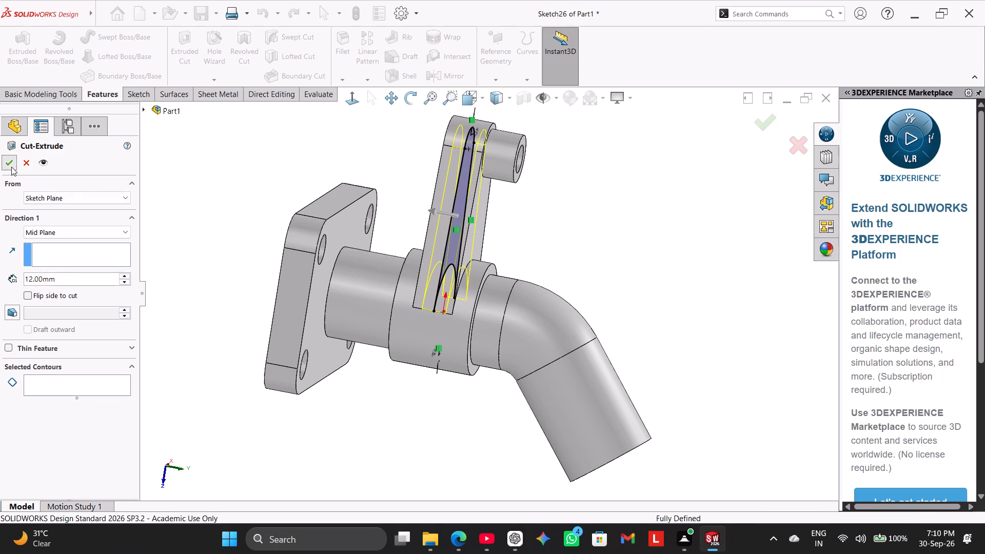
pyautogui.click(166, 236)
# Preview a section view through the Right Plane and examine the arm's pocket and the pipe's bore.
pyautogui.moveTo(247, 272); pyautogui.dragTo(251, 279, button='middle')
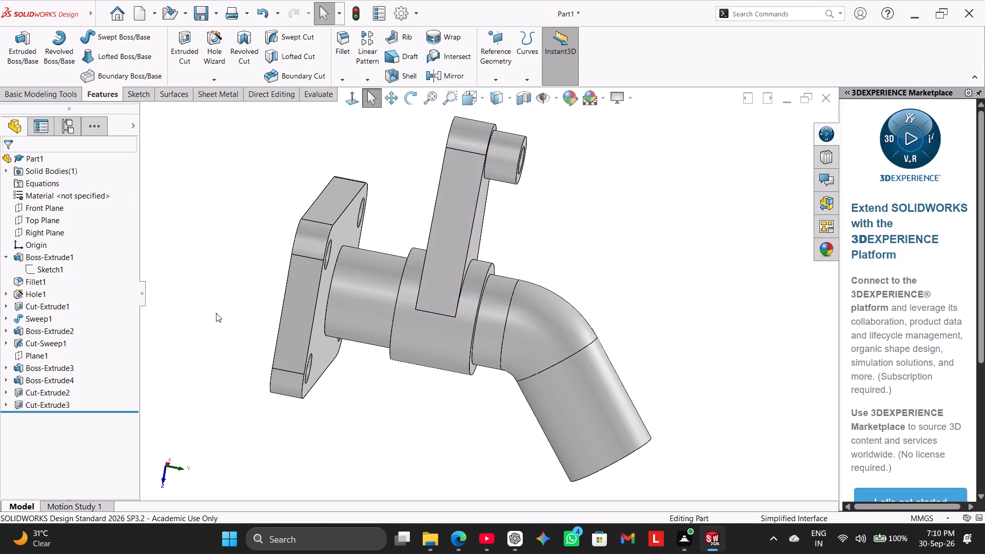
pyautogui.moveTo(326, 396); pyautogui.dragTo(489, 277, button='right')
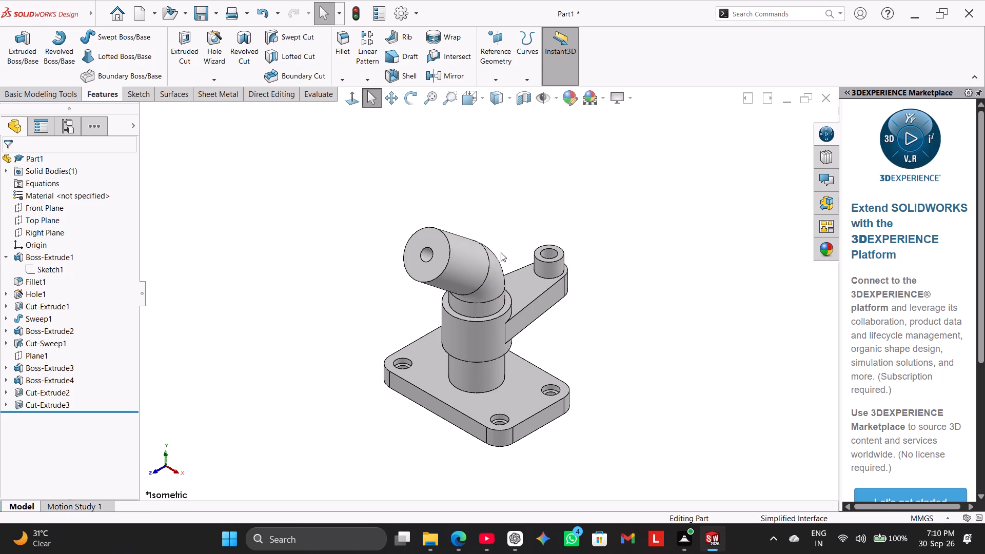
pyautogui.click(528, 95)
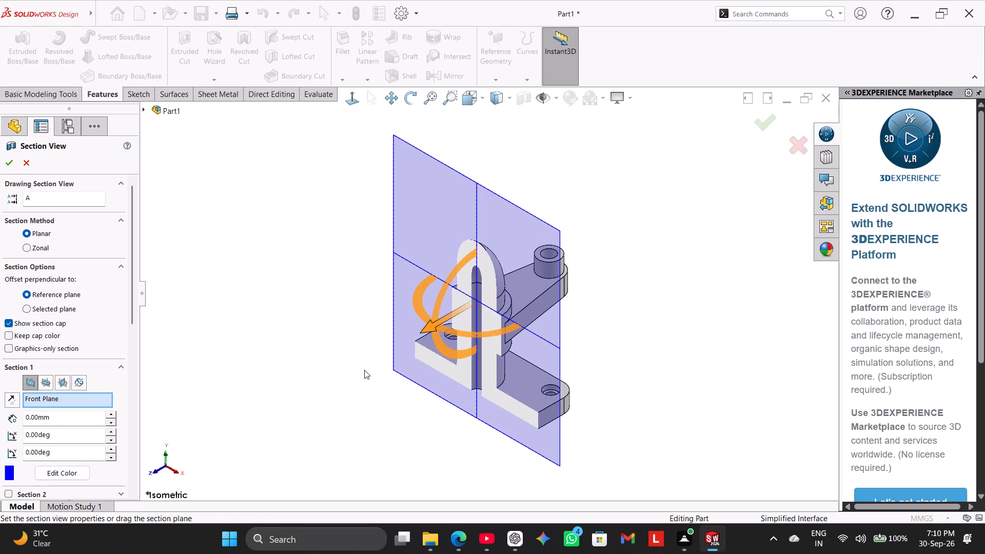
pyautogui.click(62, 382)
pyautogui.moveTo(243, 372); pyautogui.dragTo(182, 339, button='middle')
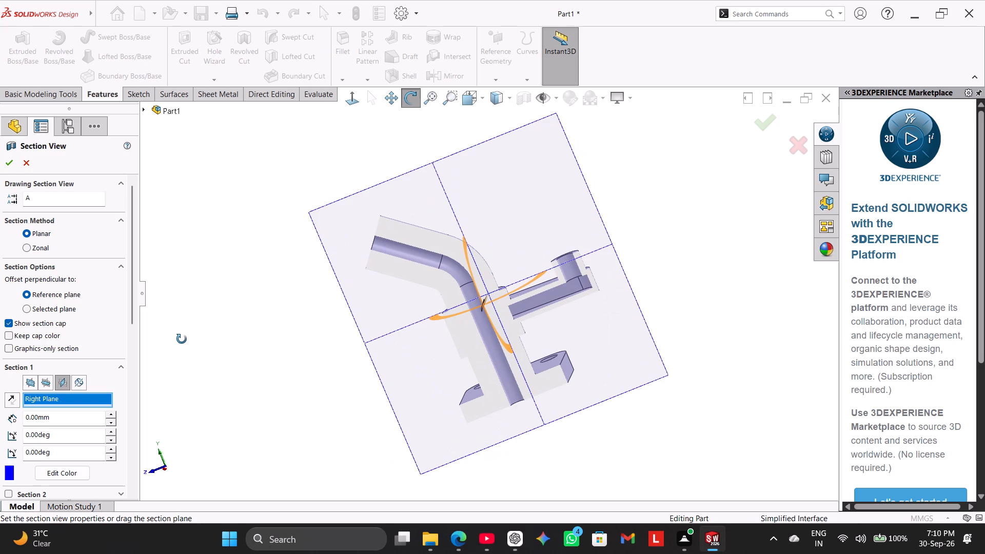
pyautogui.moveTo(182, 339); pyautogui.dragTo(182, 339, button='middle')
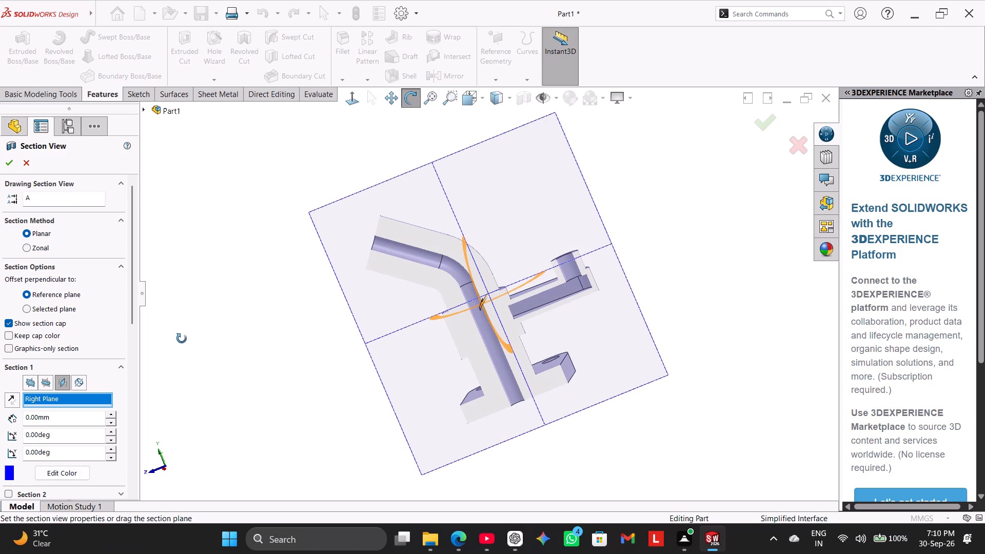
pyautogui.moveTo(182, 339); pyautogui.dragTo(179, 326, button='middle')
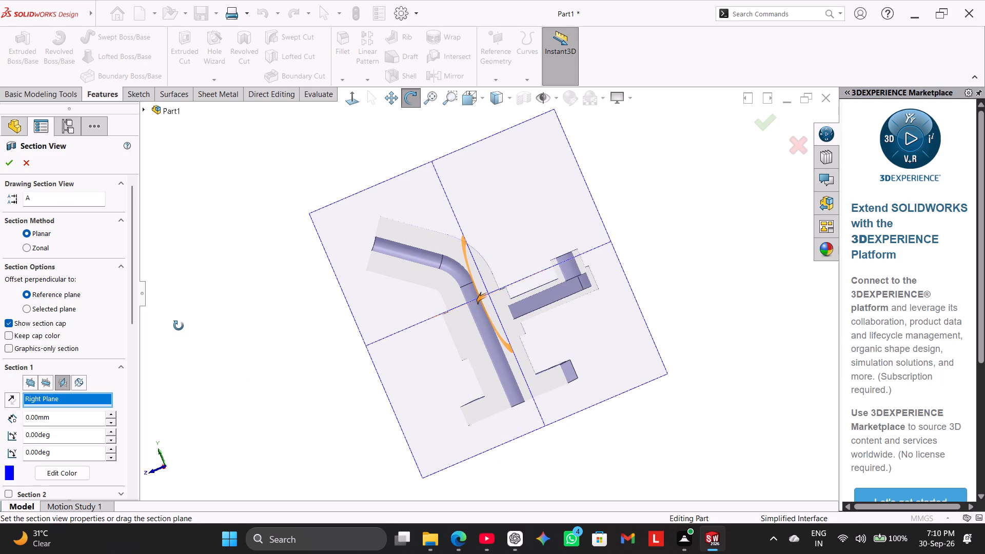
pyautogui.moveTo(179, 326); pyautogui.dragTo(188, 329, button='middle')
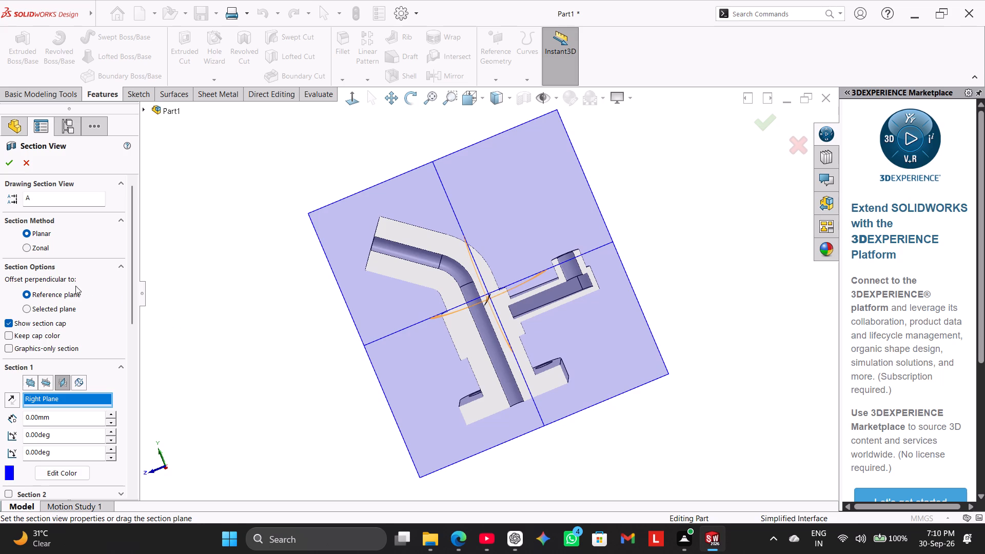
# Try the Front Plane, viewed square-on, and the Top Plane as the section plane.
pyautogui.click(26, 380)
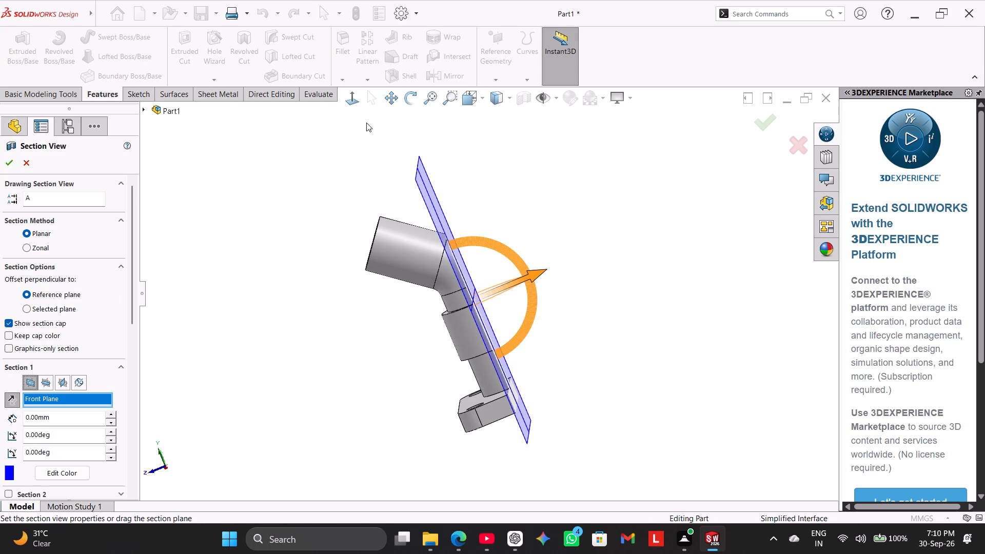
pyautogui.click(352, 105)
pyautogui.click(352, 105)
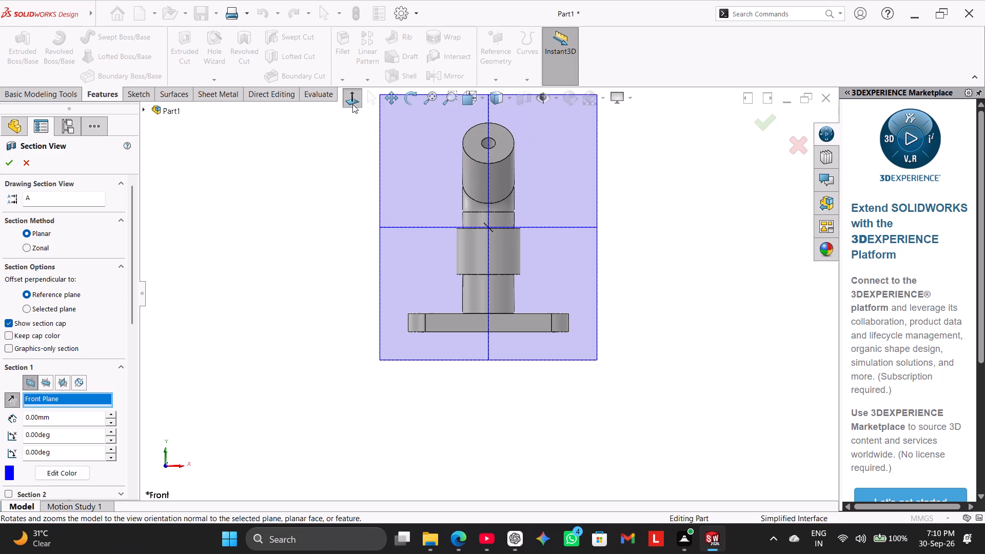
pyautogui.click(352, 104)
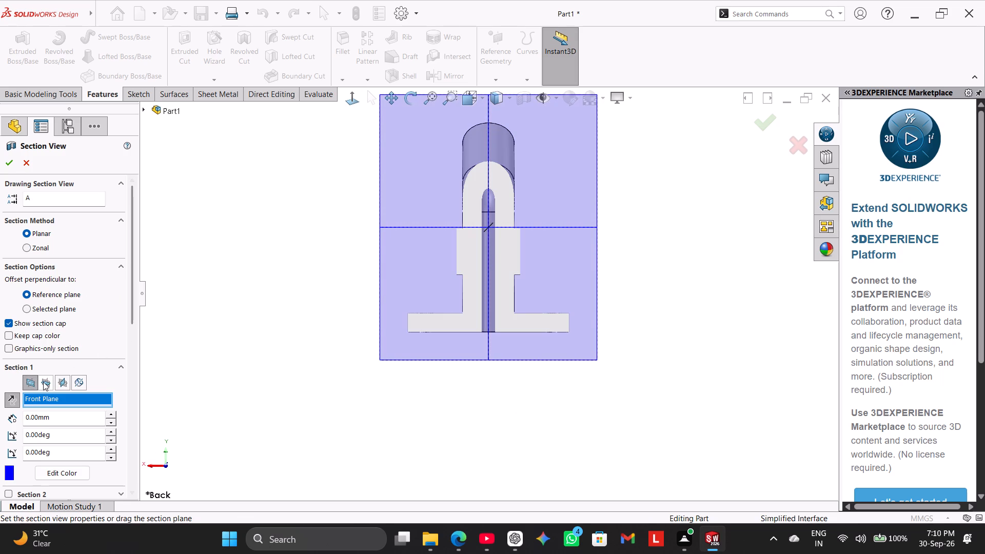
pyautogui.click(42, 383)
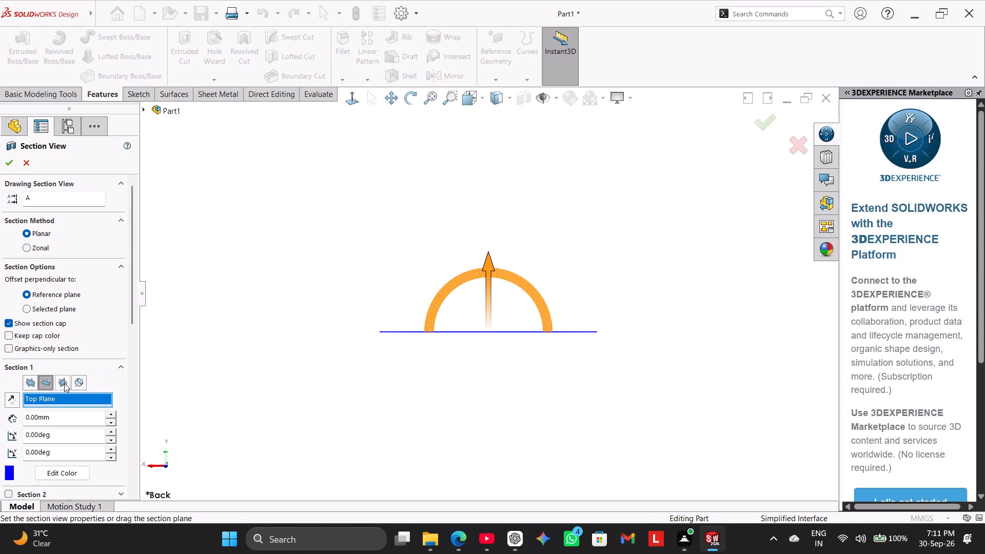
# Section the part along the Right Plane with the direction reversed, viewed square-on to the cut face, and apply it.
pyautogui.click(64, 383)
pyautogui.click(346, 96)
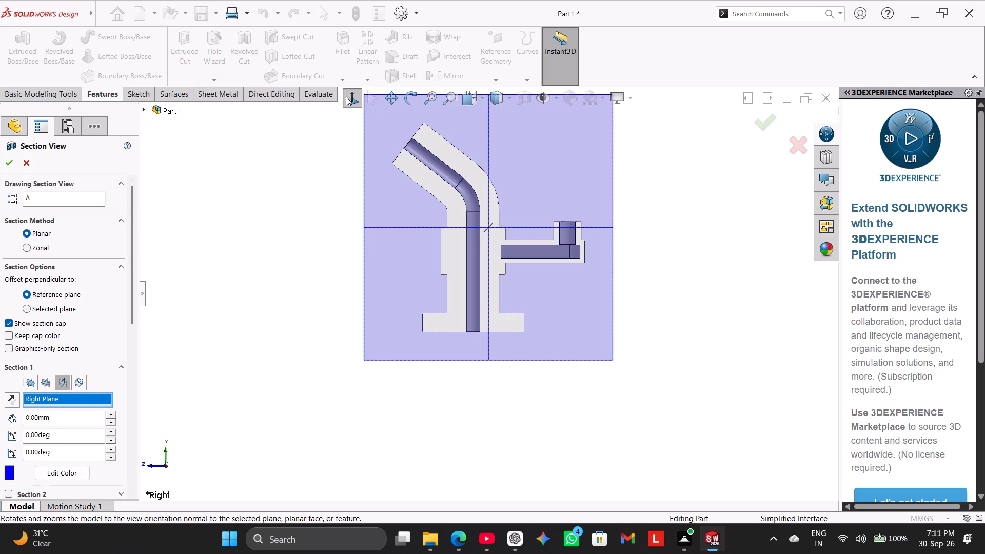
pyautogui.click(346, 96)
pyautogui.click(346, 96)
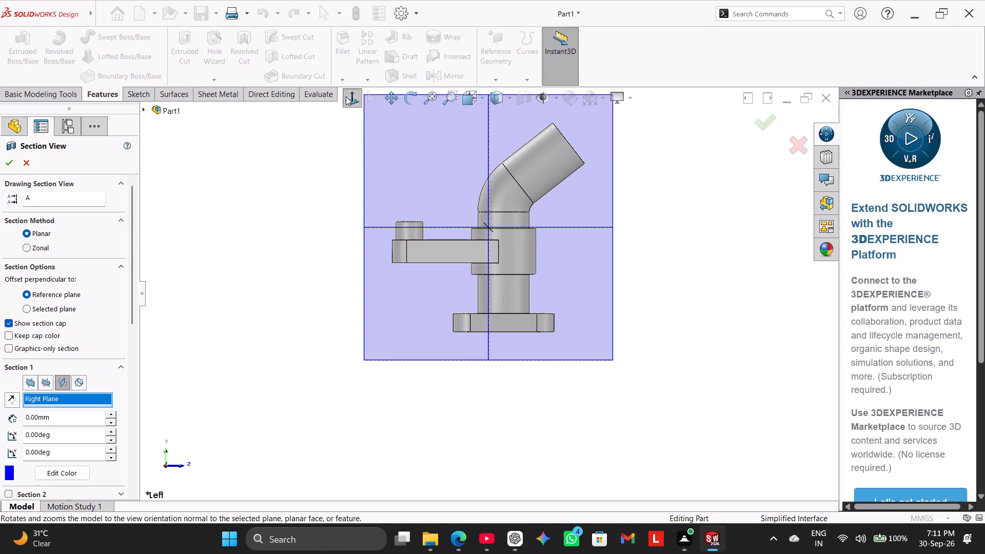
pyautogui.click(346, 96)
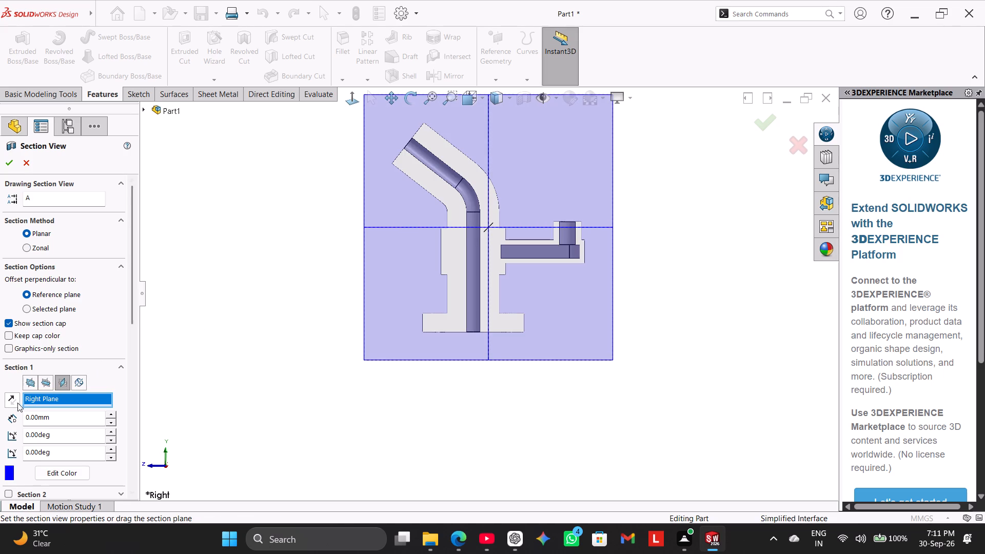
pyautogui.click(9, 394)
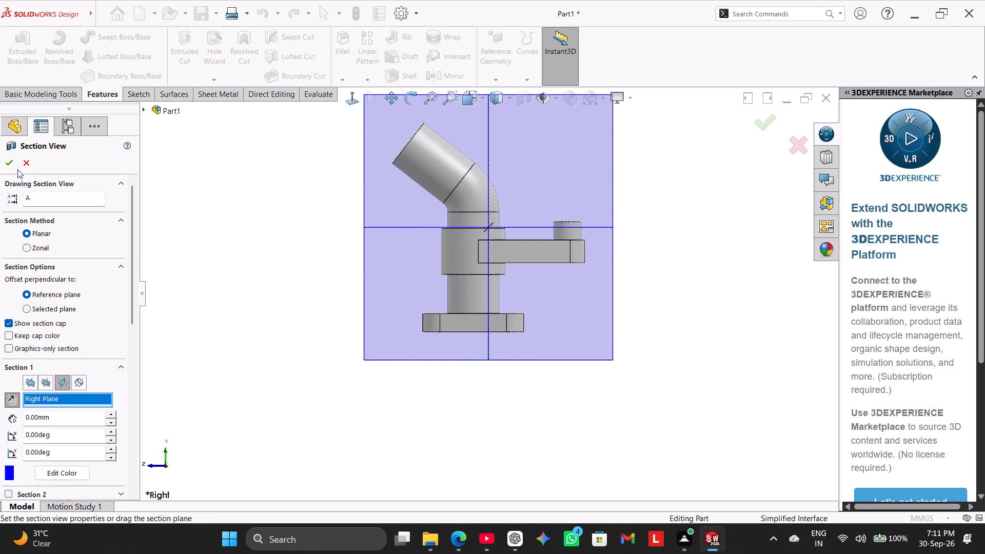
pyautogui.click(346, 102)
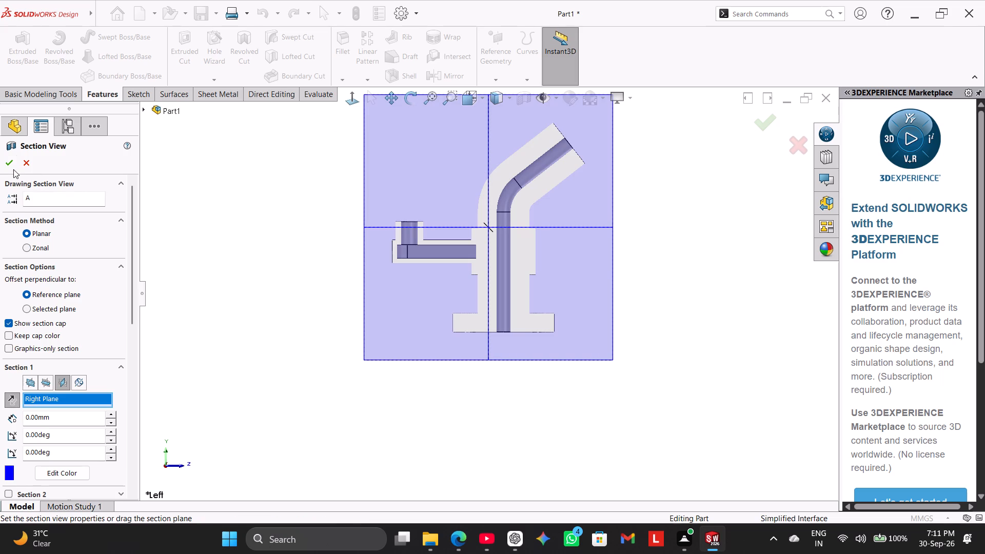
pyautogui.click(10, 164)
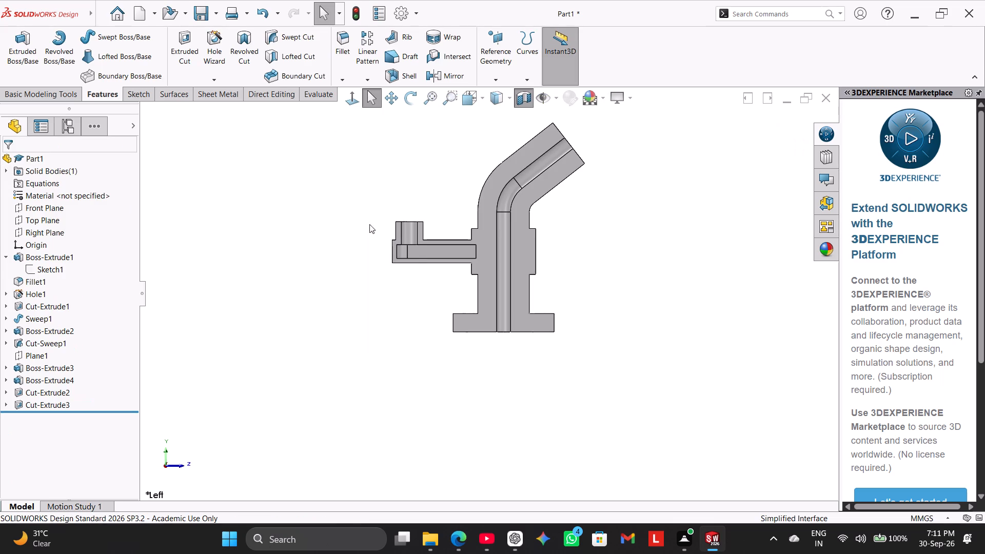
# Start a new sketch on the Right Plane and view it square-on to the sectioned face.
pyautogui.scroll(-2, 553, 210)
pyautogui.scroll(1, 541, 234)
pyautogui.scroll(-1, 541, 234)
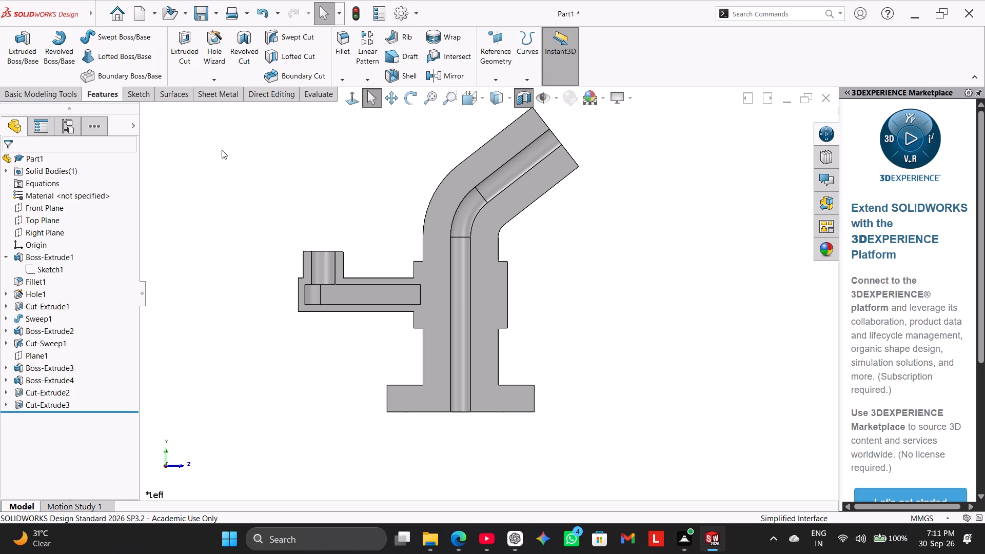
pyautogui.click(144, 97)
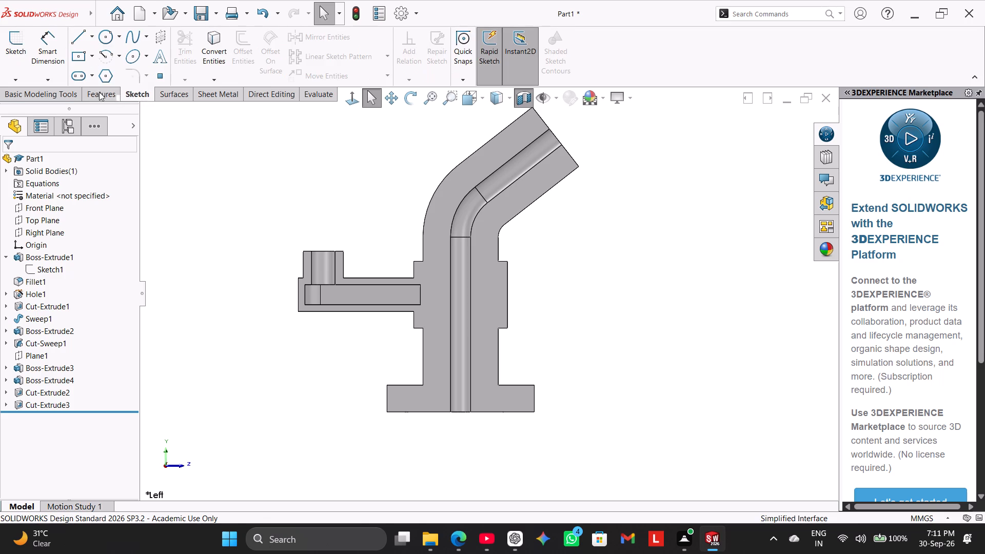
pyautogui.click(9, 52)
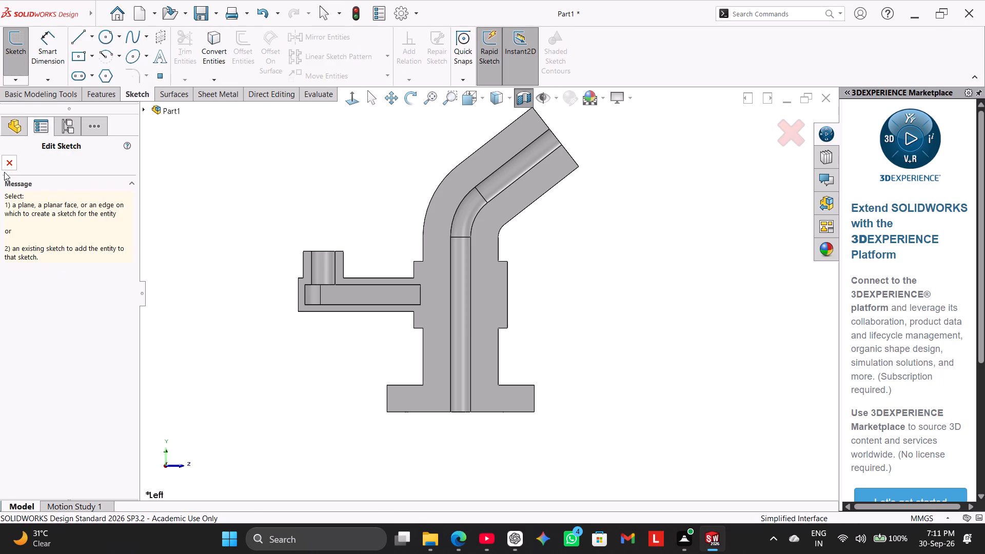
pyautogui.click(10, 164)
pyautogui.click(43, 229)
pyautogui.click(53, 217)
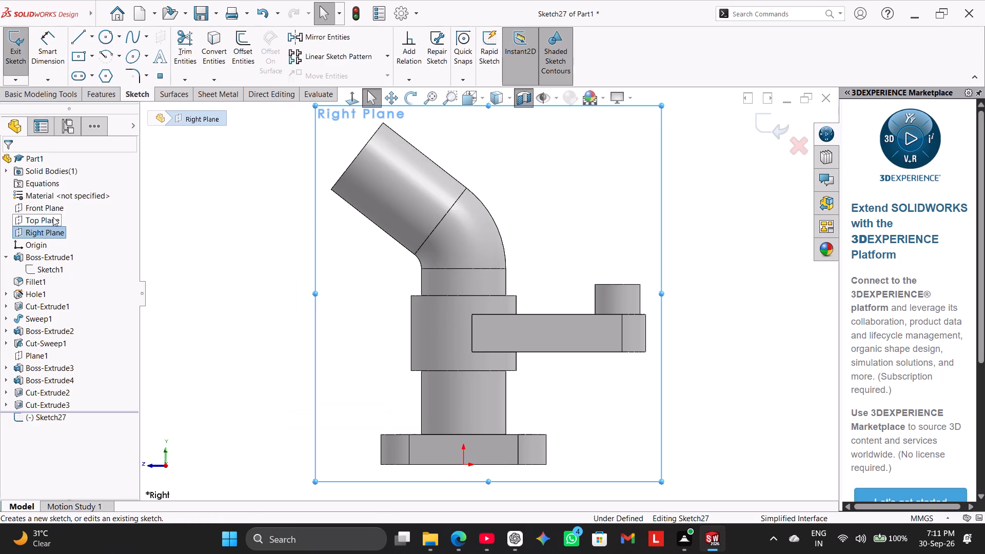
pyautogui.click(351, 95)
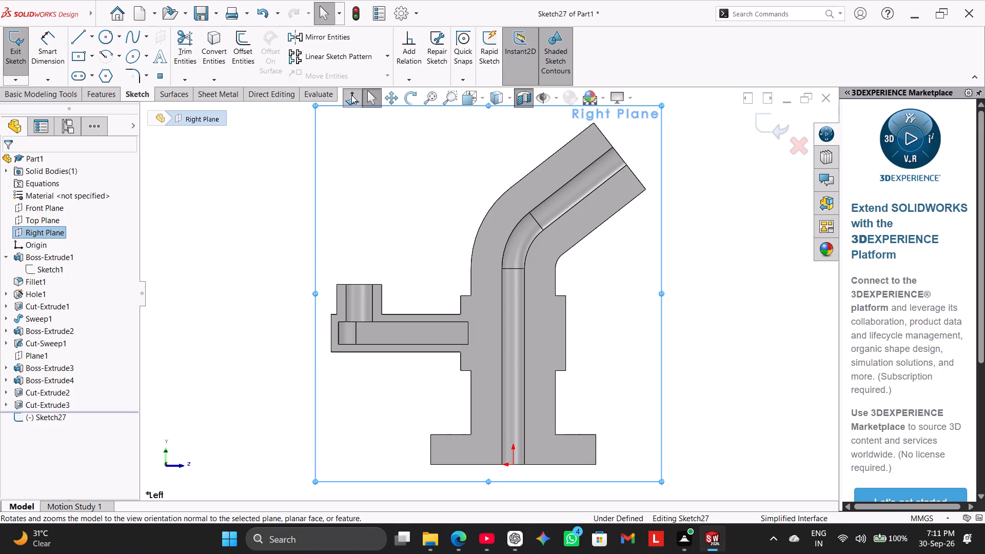
pyautogui.click(247, 210)
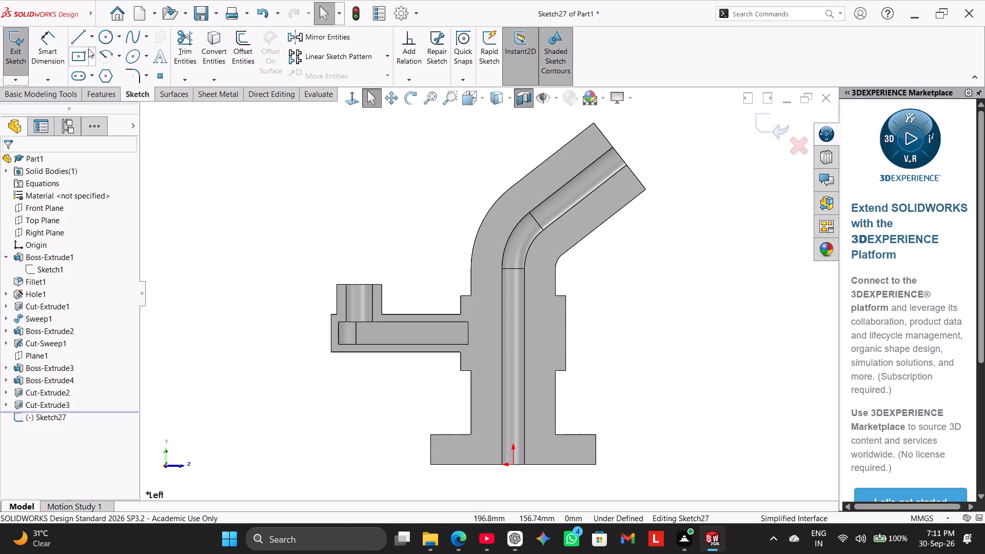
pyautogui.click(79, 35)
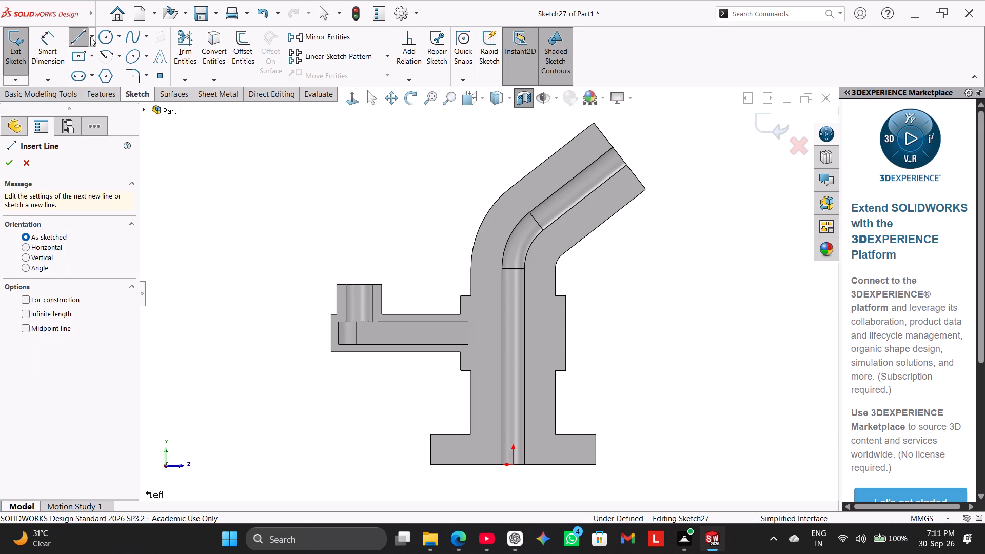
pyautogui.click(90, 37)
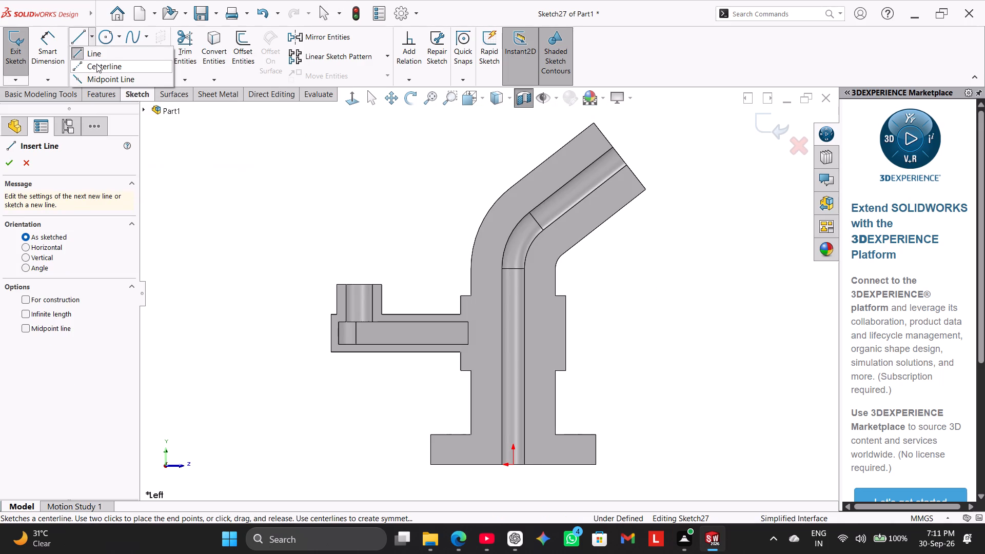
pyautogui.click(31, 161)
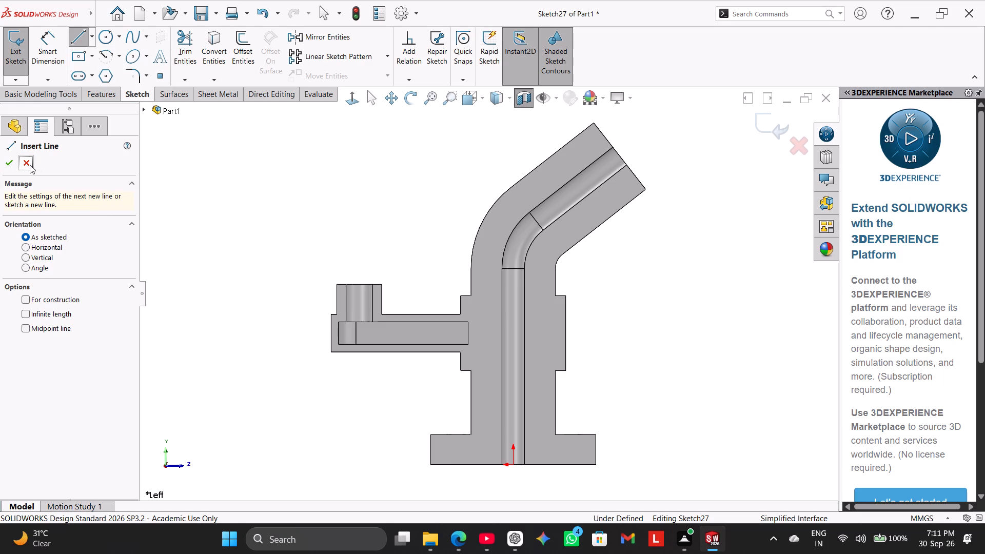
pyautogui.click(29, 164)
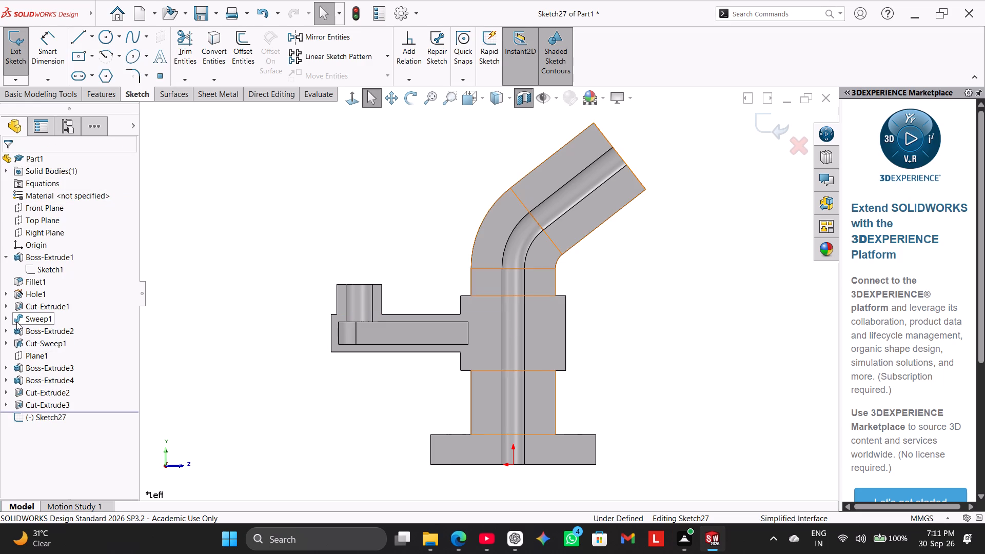
# Show the path sketch of Sweep1 and convert its vertical line along the bore's axis into the current sketch.
pyautogui.click(5, 318)
pyautogui.rightClick(37, 327)
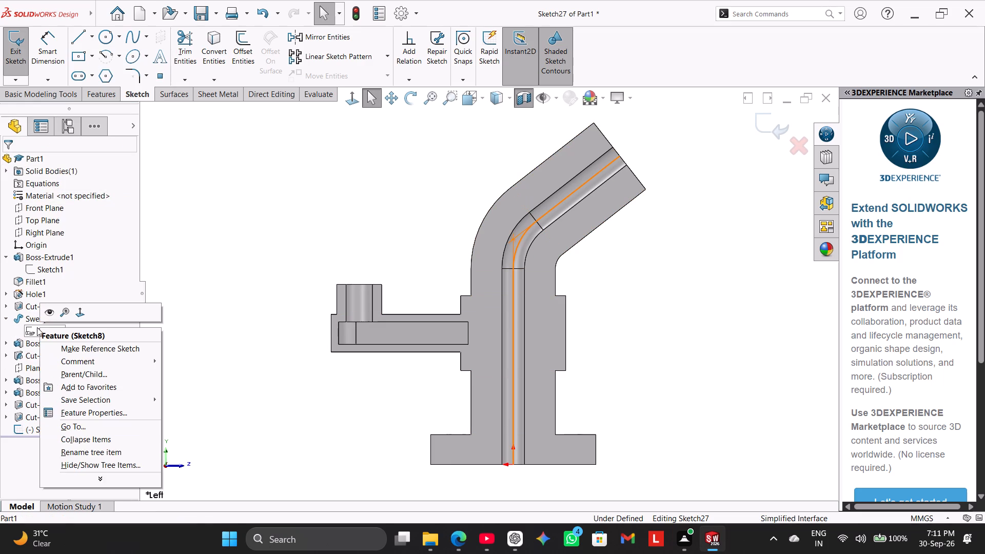
pyautogui.click(50, 311)
pyautogui.click(295, 256)
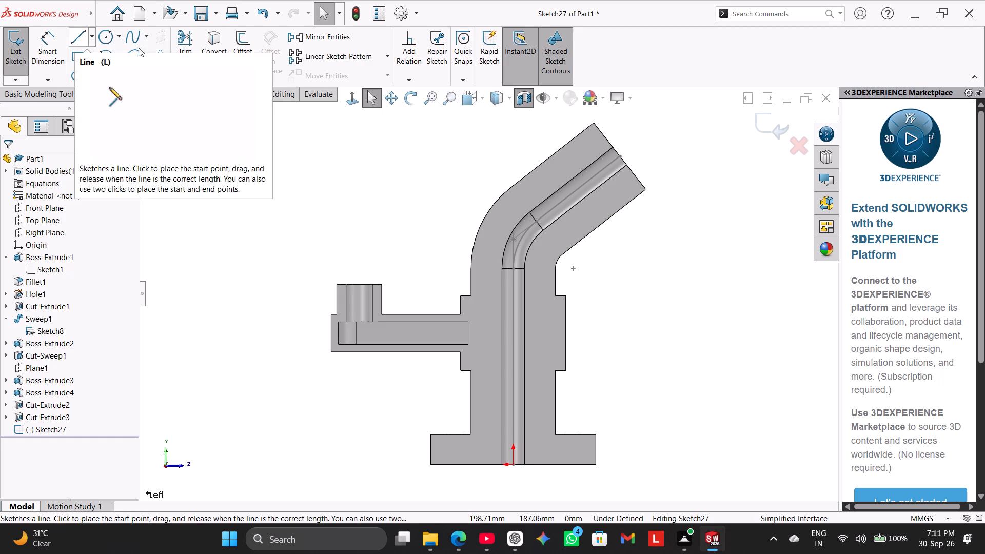
pyautogui.click(211, 34)
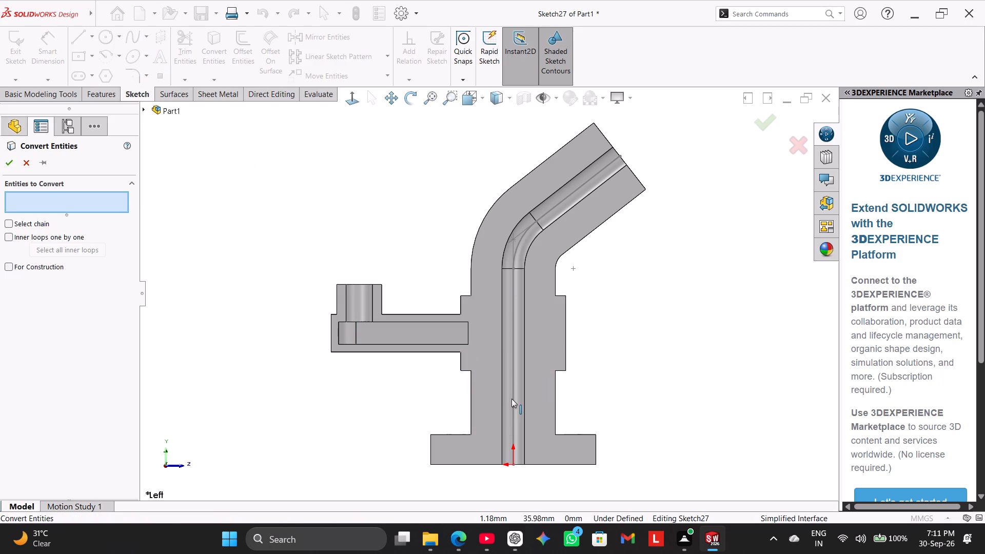
pyautogui.click(511, 399)
pyautogui.click(9, 162)
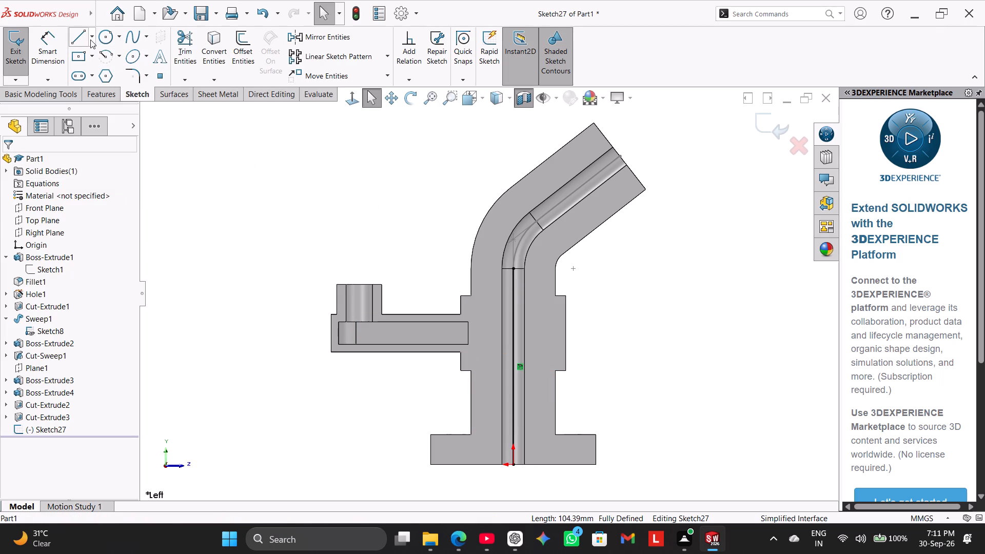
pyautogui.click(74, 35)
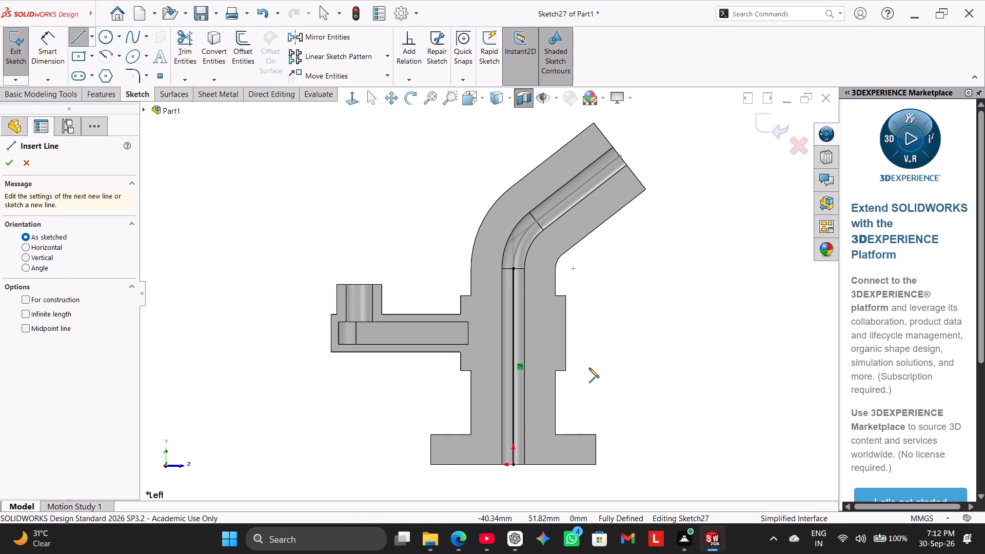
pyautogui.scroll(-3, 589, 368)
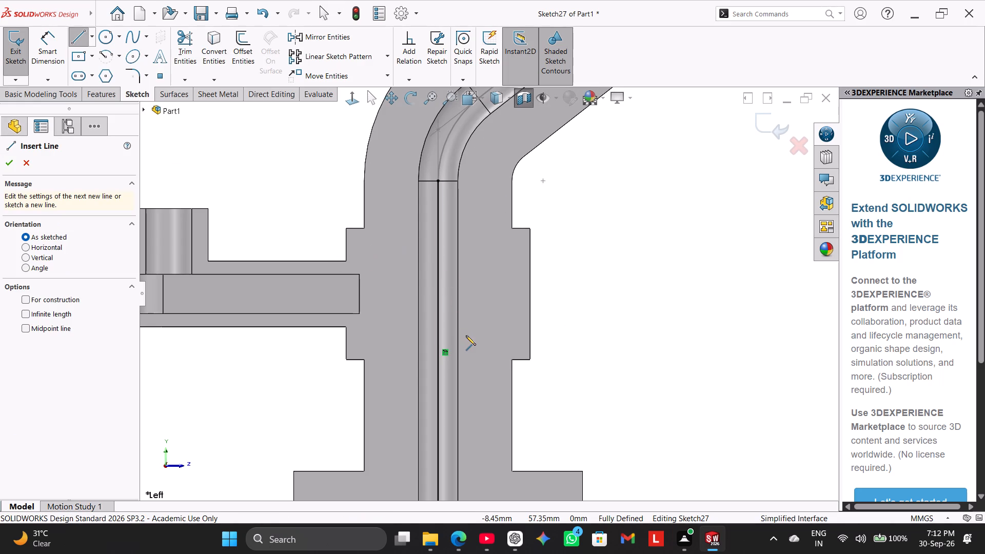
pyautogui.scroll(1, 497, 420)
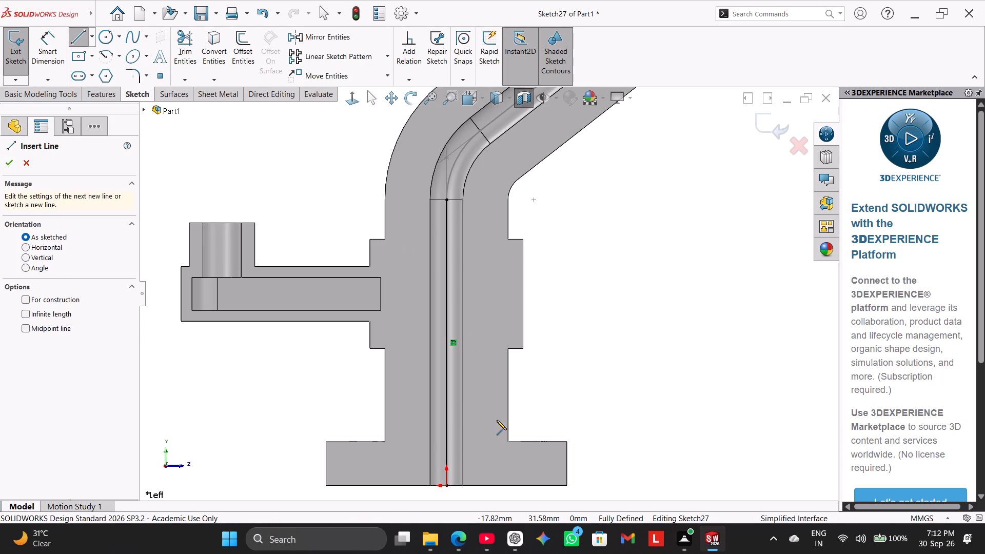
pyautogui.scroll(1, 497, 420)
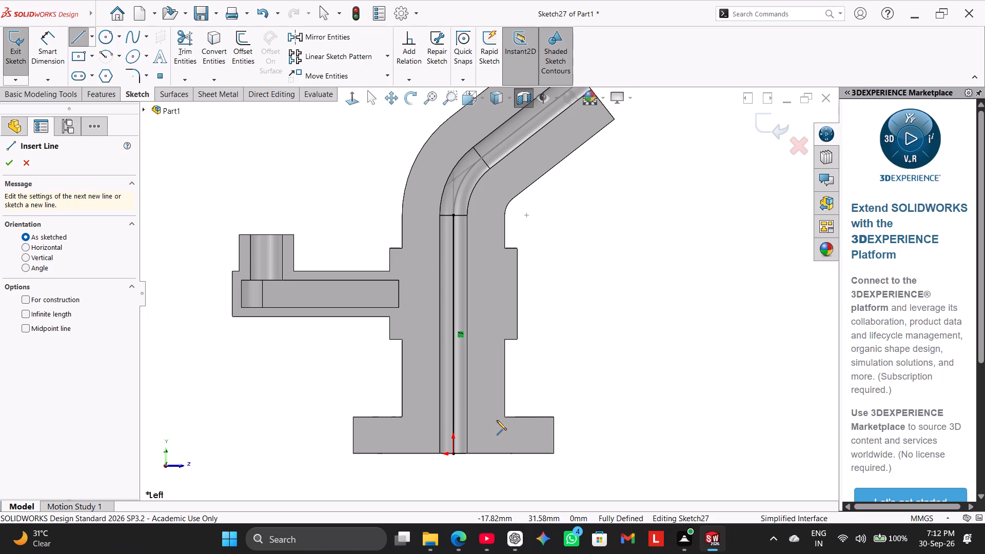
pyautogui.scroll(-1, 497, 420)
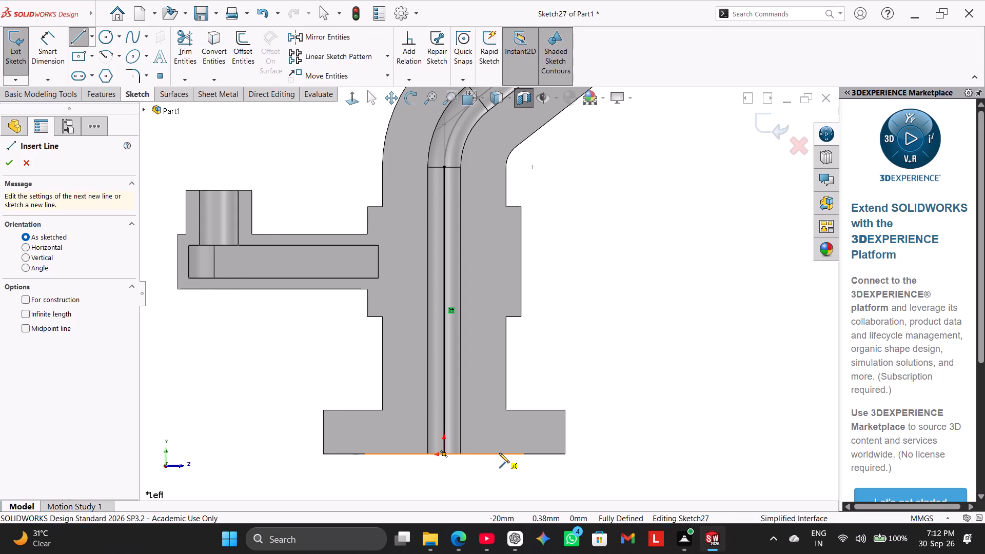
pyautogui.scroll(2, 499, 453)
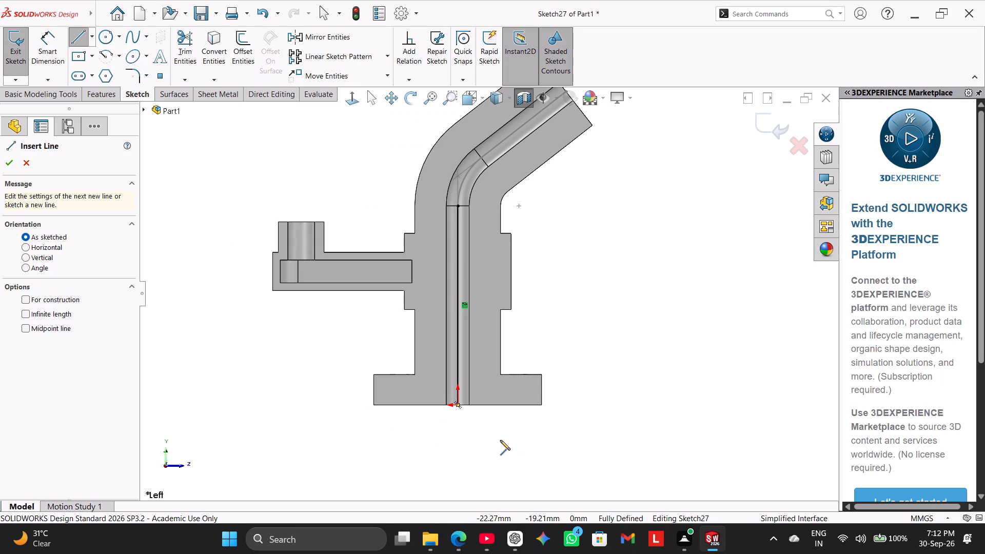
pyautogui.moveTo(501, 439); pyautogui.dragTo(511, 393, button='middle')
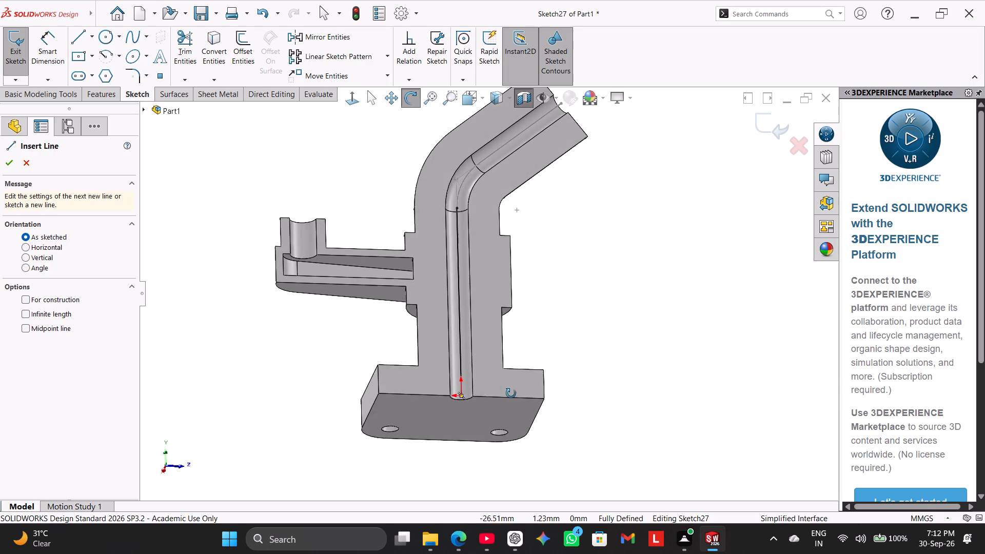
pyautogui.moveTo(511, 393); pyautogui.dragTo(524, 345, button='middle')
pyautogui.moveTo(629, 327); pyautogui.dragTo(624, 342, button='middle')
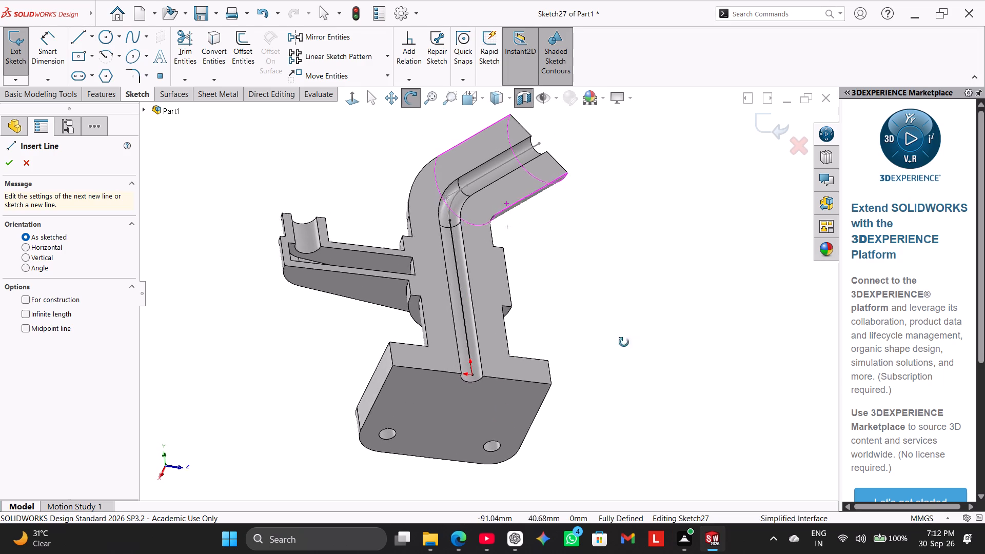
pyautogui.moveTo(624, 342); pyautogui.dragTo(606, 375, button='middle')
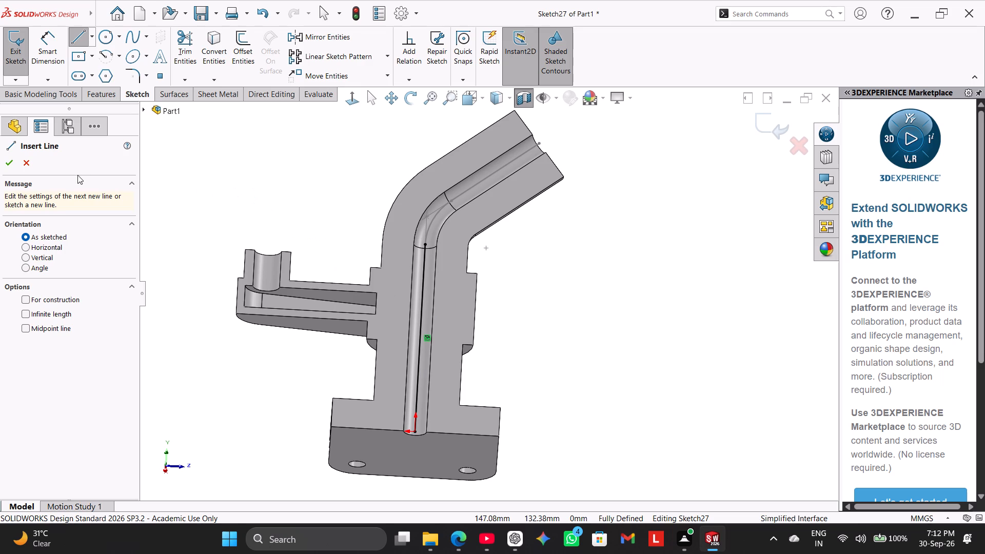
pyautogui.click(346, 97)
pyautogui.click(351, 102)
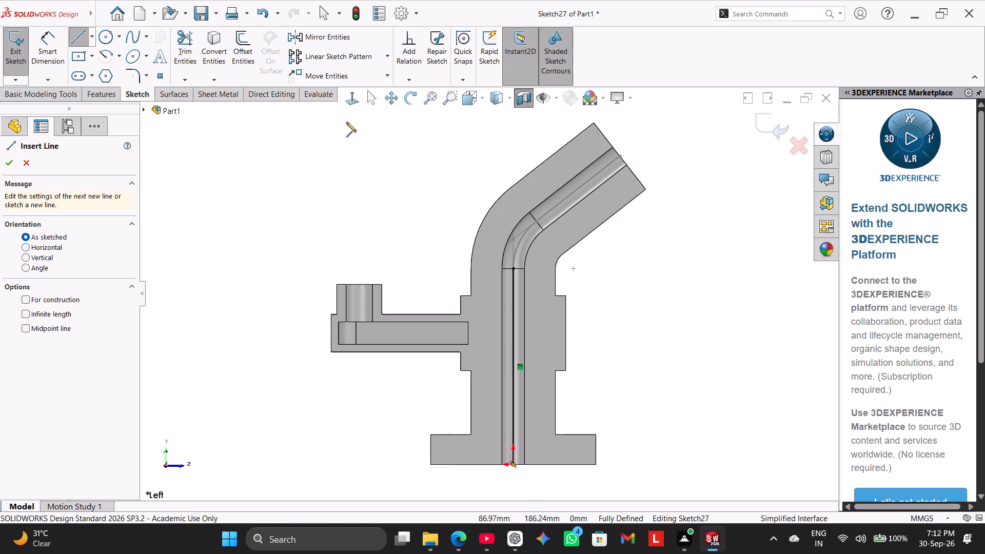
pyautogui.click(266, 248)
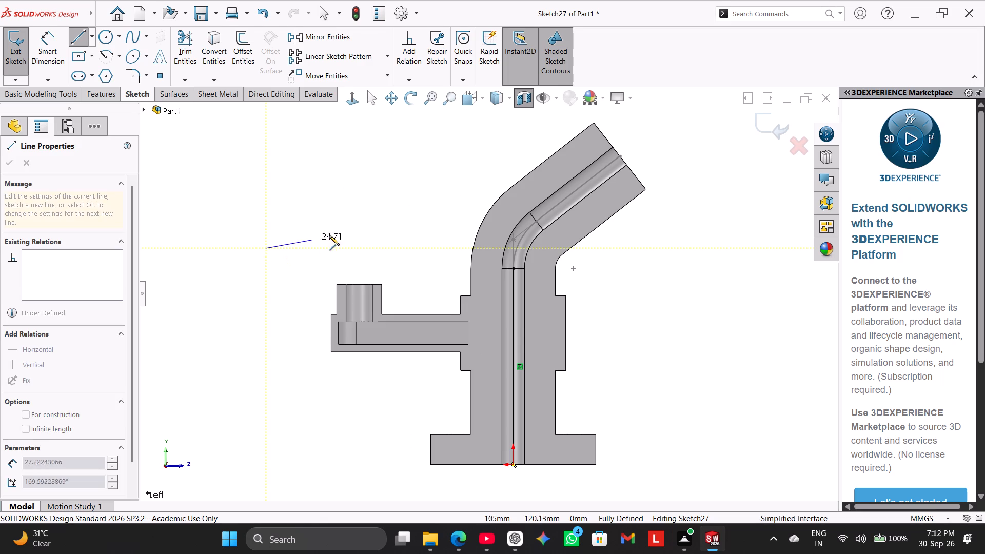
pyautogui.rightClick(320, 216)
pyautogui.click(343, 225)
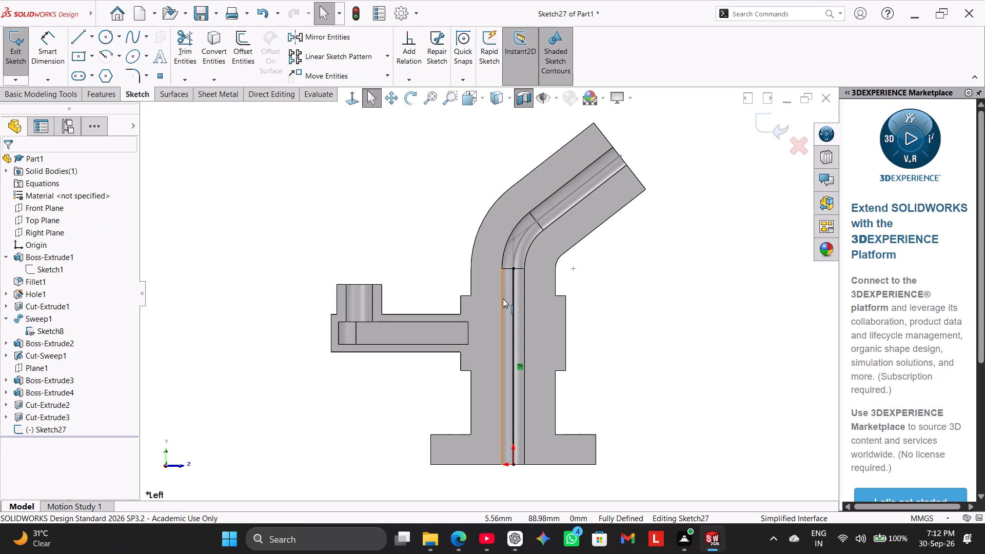
# Change the converted vertical axis line to construction geometry.
pyautogui.rightClick(514, 307)
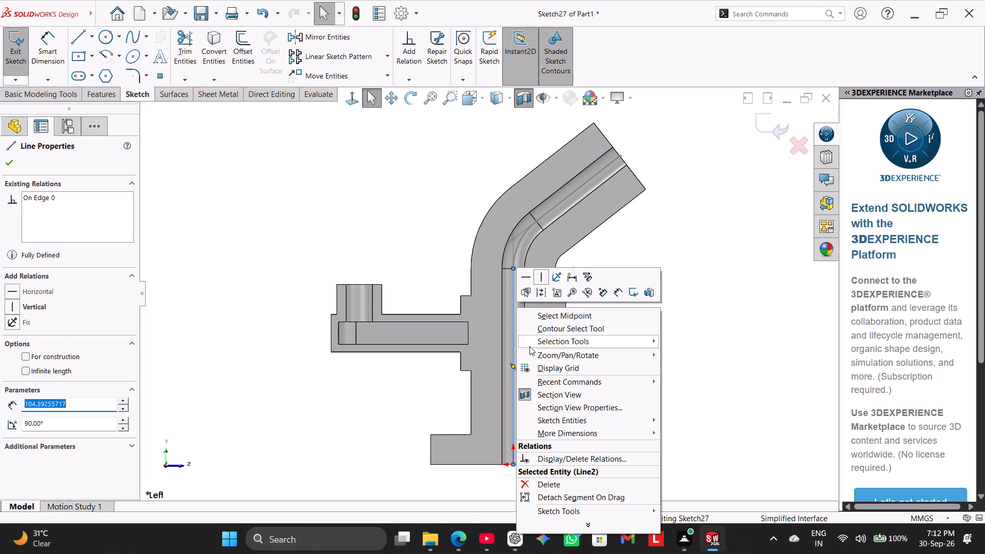
pyautogui.click(545, 293)
pyautogui.click(253, 243)
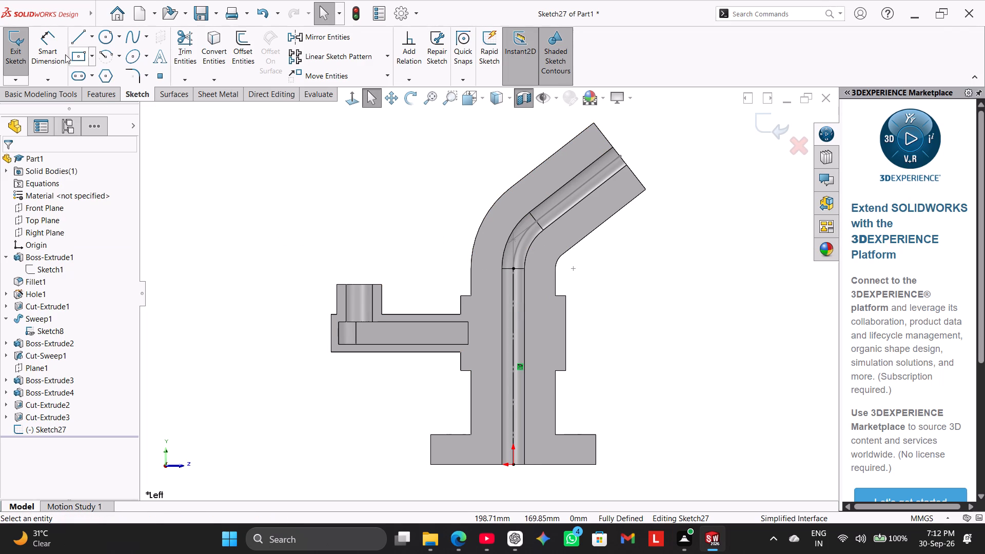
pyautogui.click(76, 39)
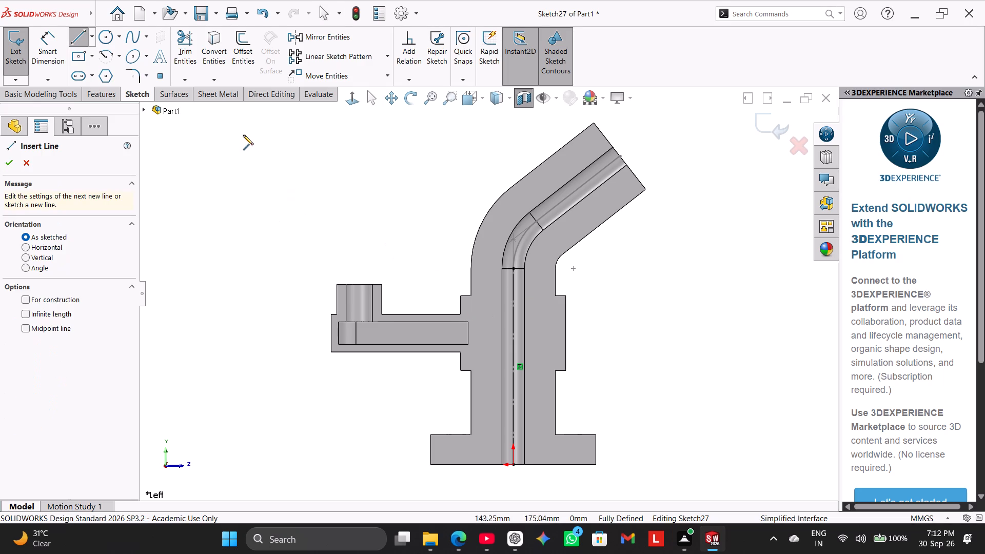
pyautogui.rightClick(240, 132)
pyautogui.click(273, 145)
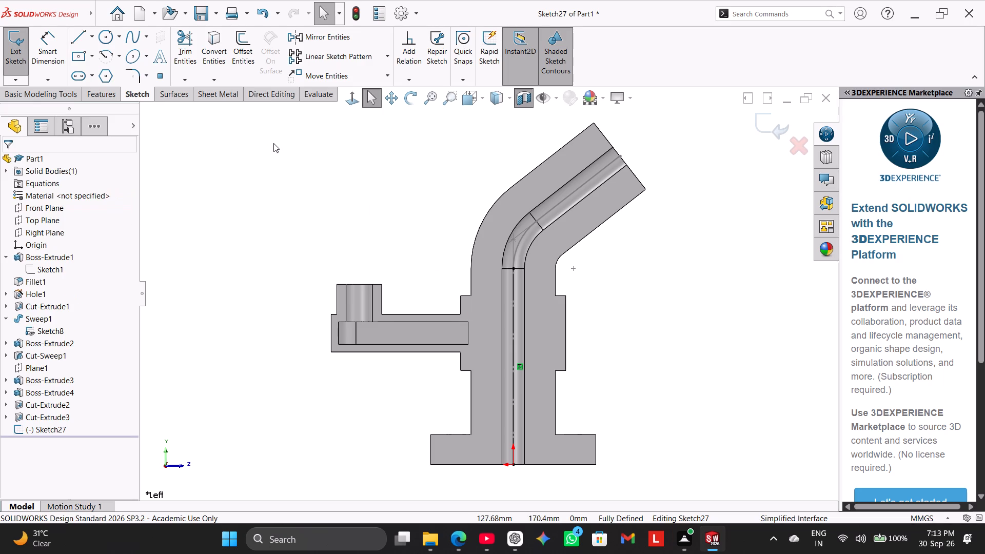
# Offset the top edge of the pipe's collar by 4 mm down into the collar.
pyautogui.click(248, 49)
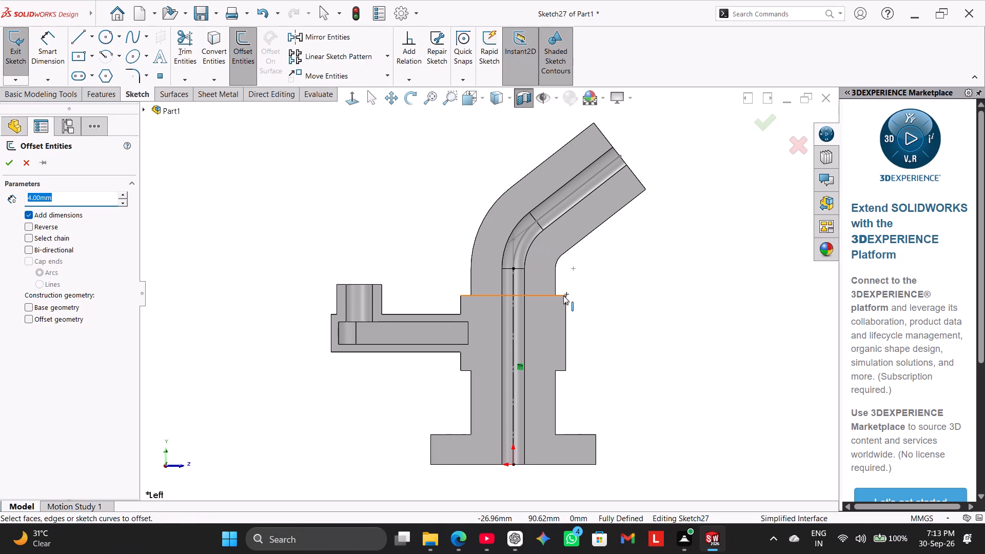
pyautogui.click(563, 295)
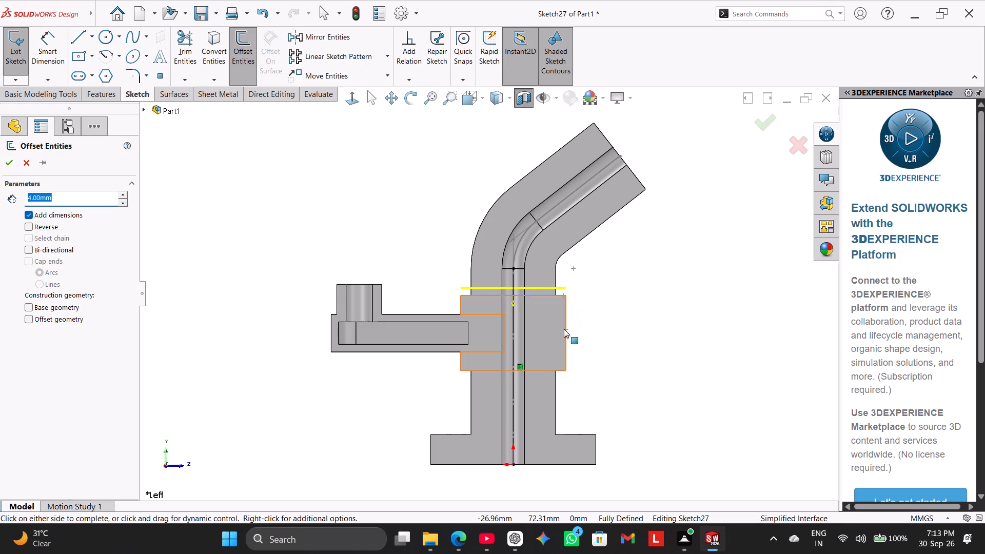
pyautogui.click(564, 329)
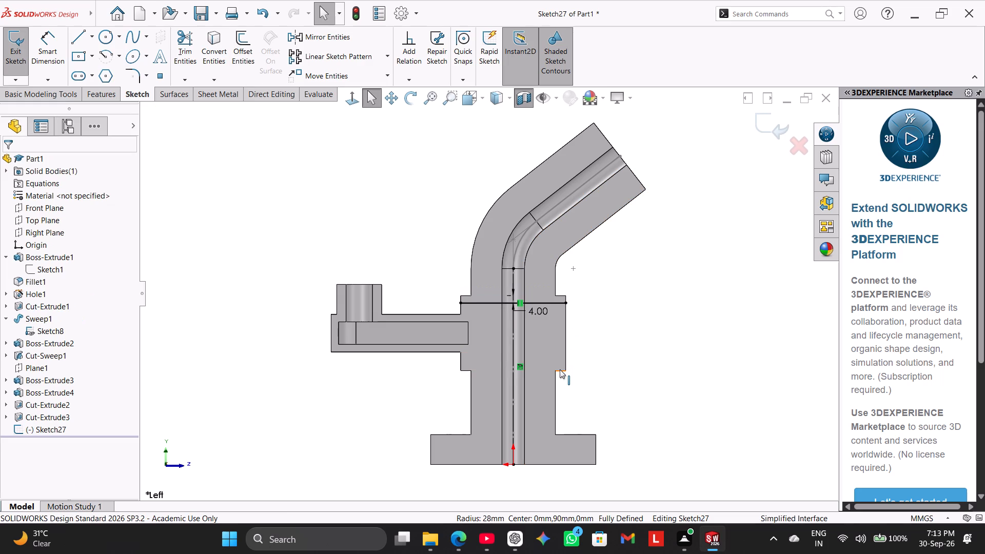
# Offset the bottom edge of the pipe's collar by 4 mm with the direction reversed, up into the collar.
pyautogui.click(560, 369)
pyautogui.scroll(-1, 604, 309)
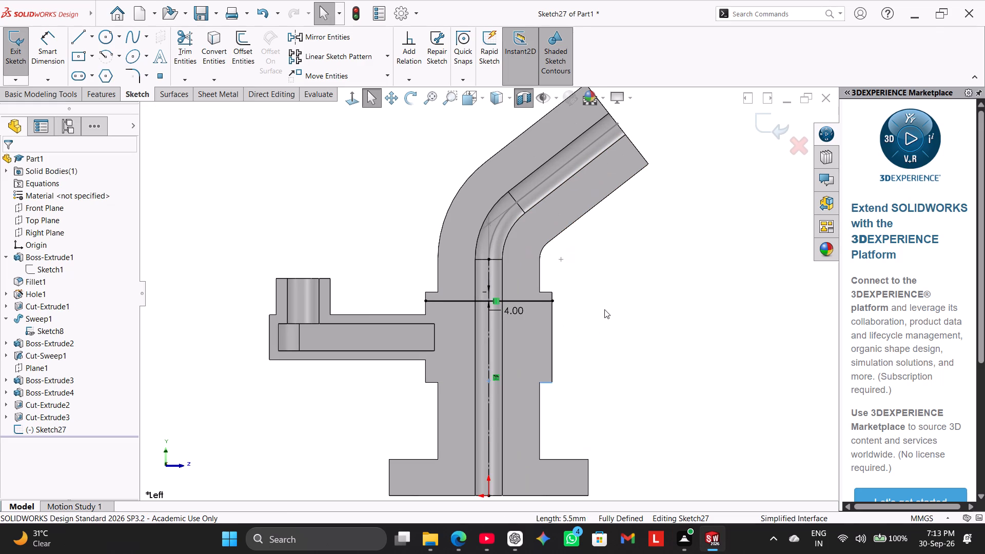
pyautogui.click(246, 46)
pyautogui.click(544, 381)
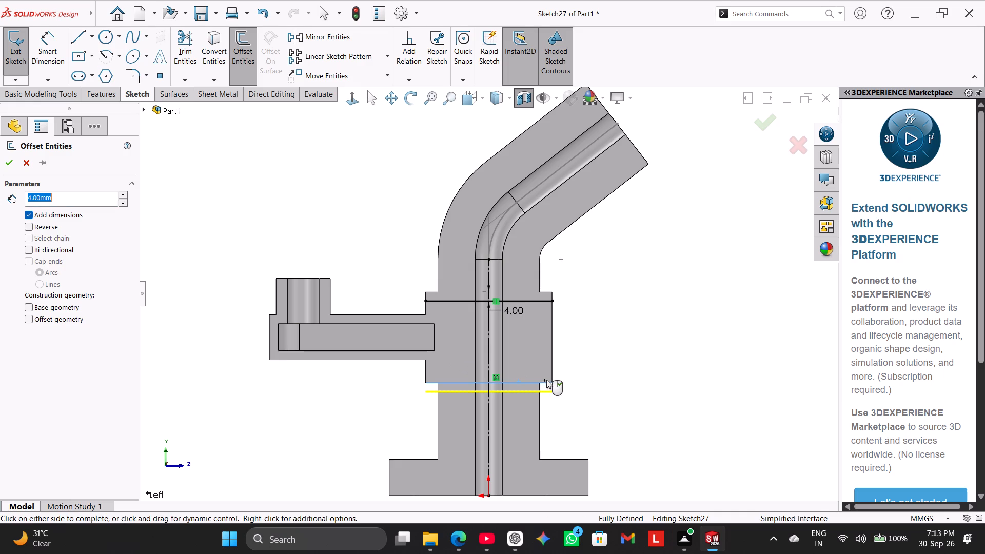
pyautogui.click(31, 227)
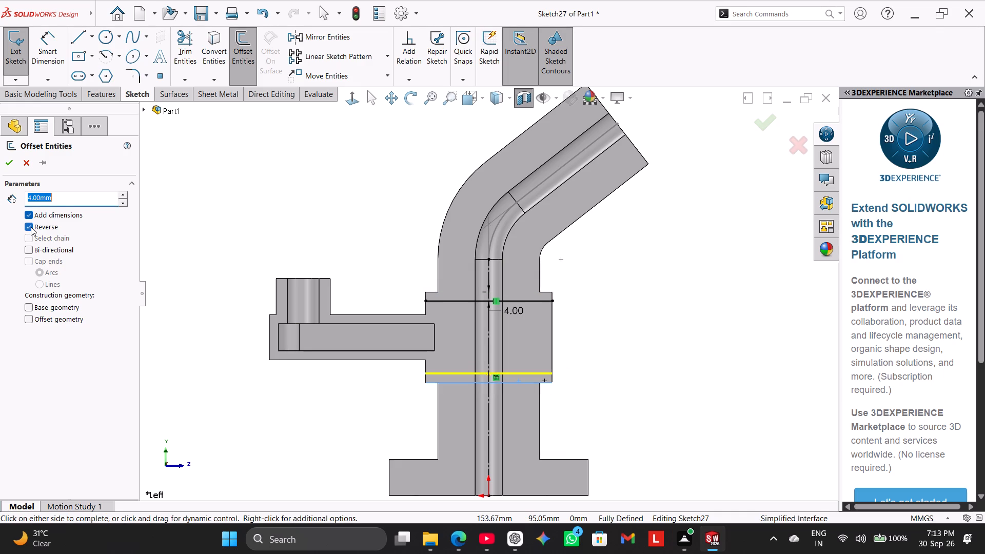
pyautogui.click(551, 337)
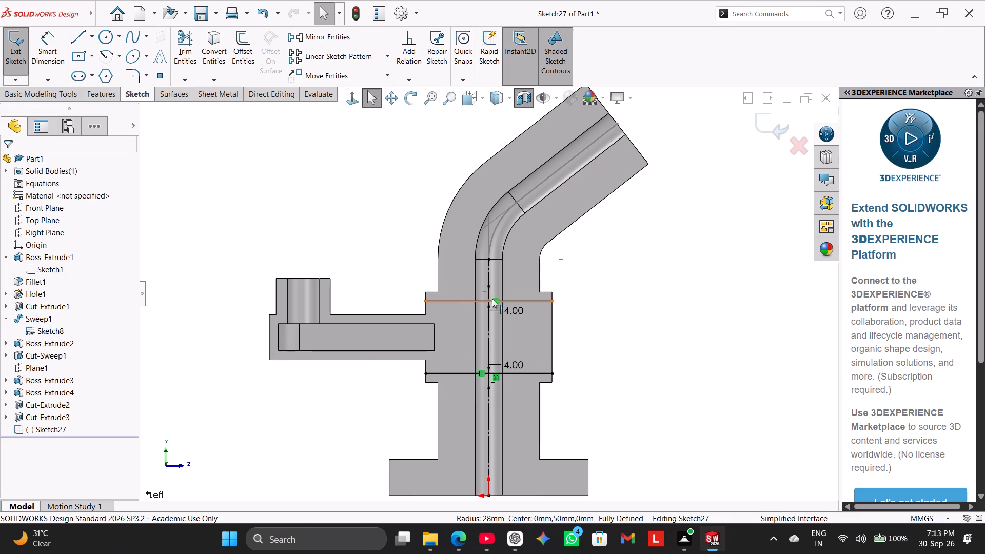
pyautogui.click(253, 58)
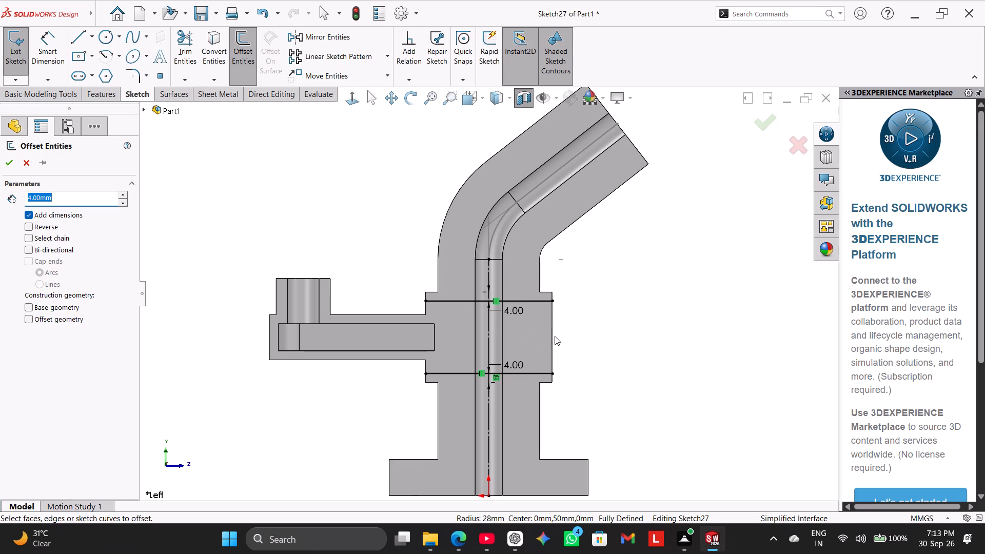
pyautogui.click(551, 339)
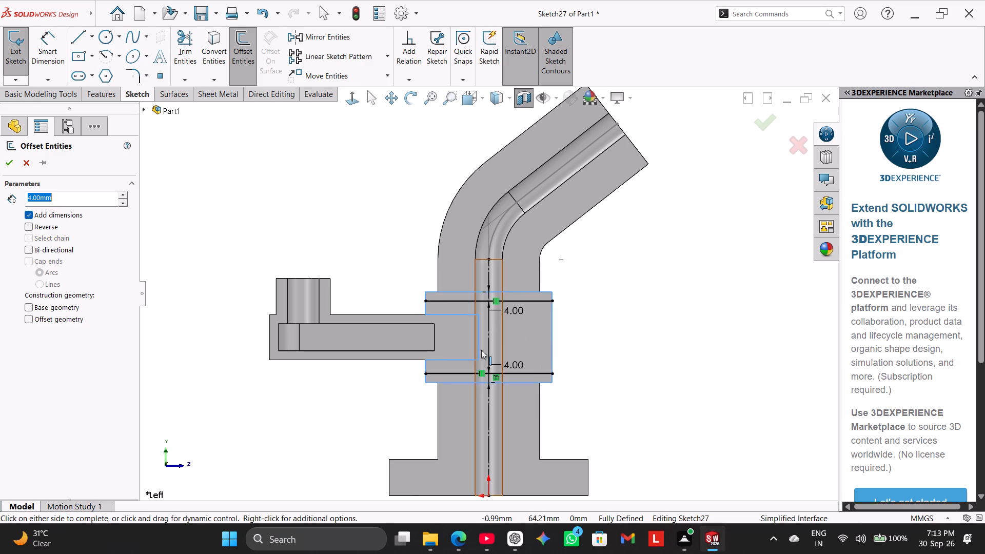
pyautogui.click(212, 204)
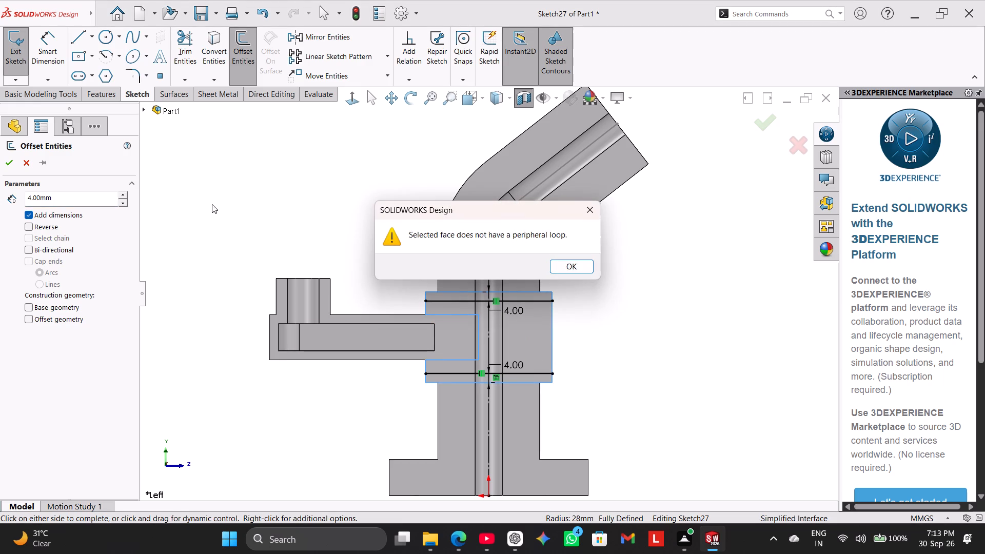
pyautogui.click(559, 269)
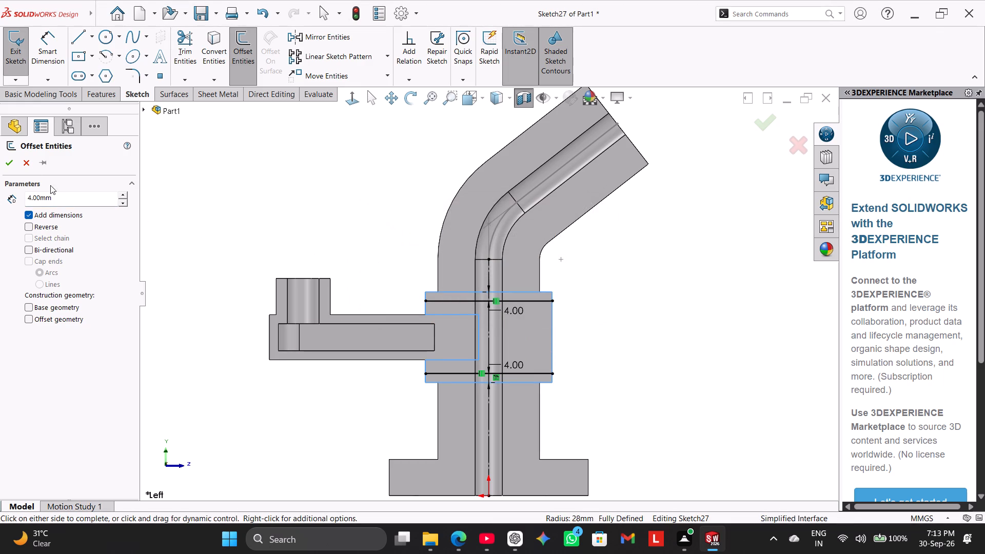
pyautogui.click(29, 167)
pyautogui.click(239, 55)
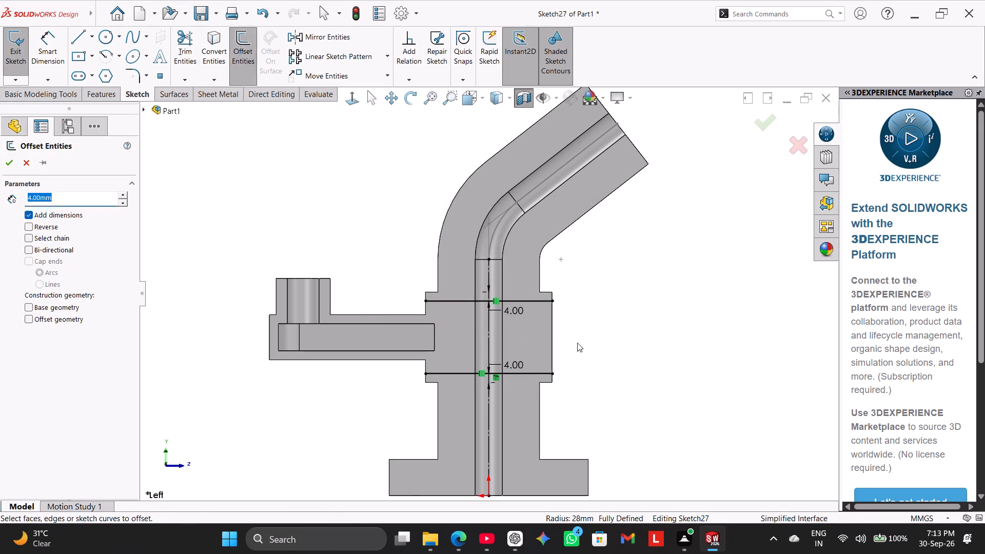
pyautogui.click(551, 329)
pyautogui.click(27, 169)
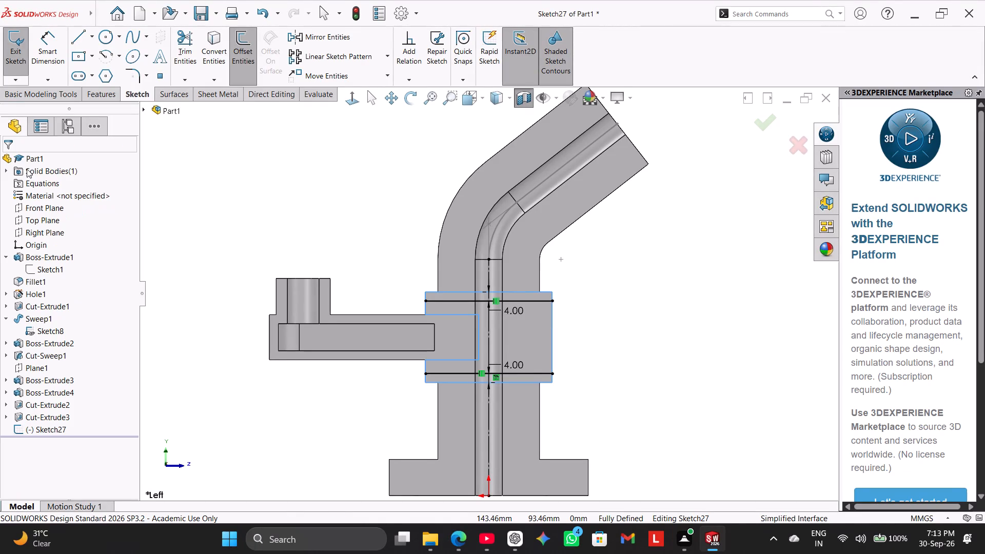
# Draw a 32 mm vertical line between the two offset lines, just inside the collar's outer edge on the side away from the arm.
pyautogui.click(80, 39)
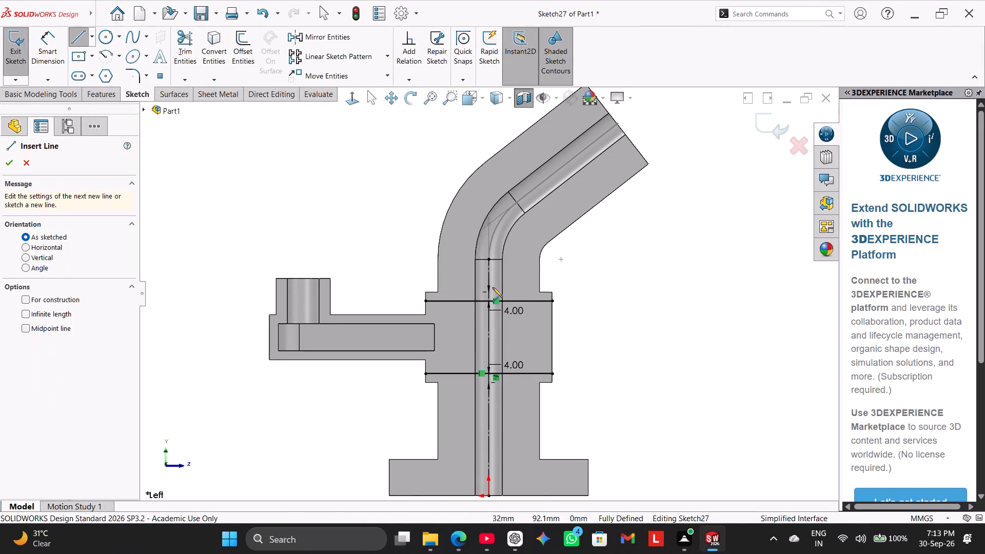
pyautogui.click(538, 300)
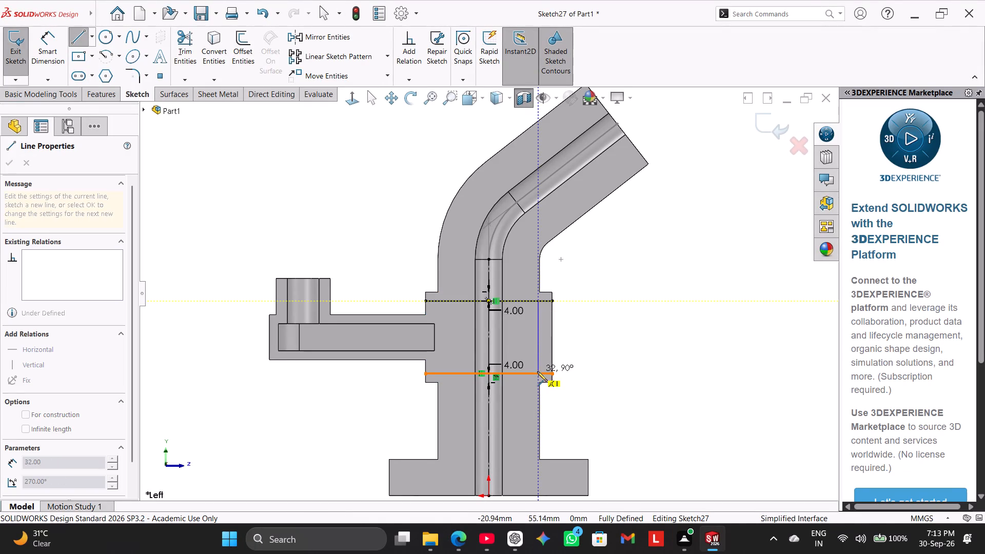
pyautogui.click(539, 372)
pyautogui.rightClick(618, 329)
pyautogui.click(644, 333)
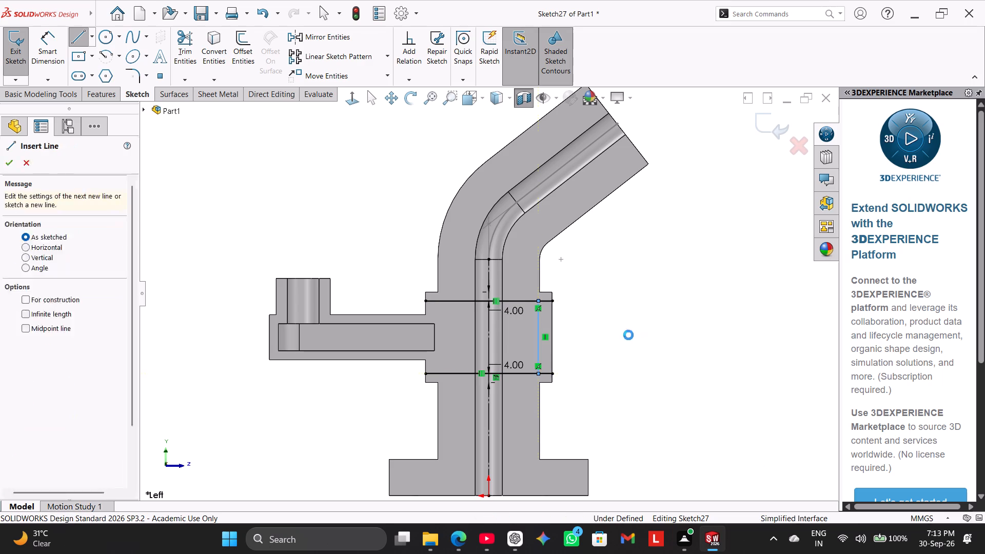
# Move both 4 mm offset dimensions out of the bore to clear space outside the collar, on the side away from the arm.
pyautogui.scroll(-2, 494, 321)
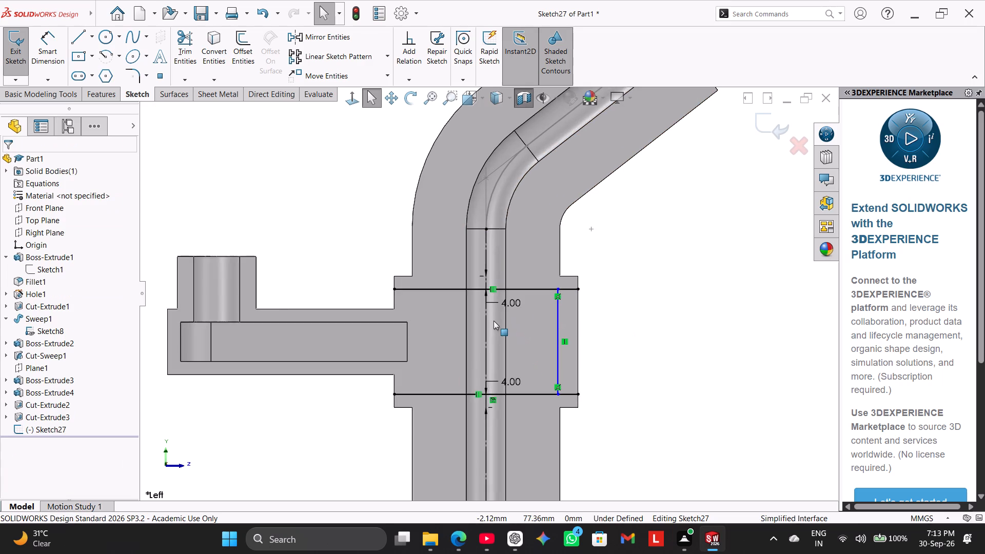
pyautogui.scroll(-2, 495, 311)
pyautogui.scroll(2, 495, 311)
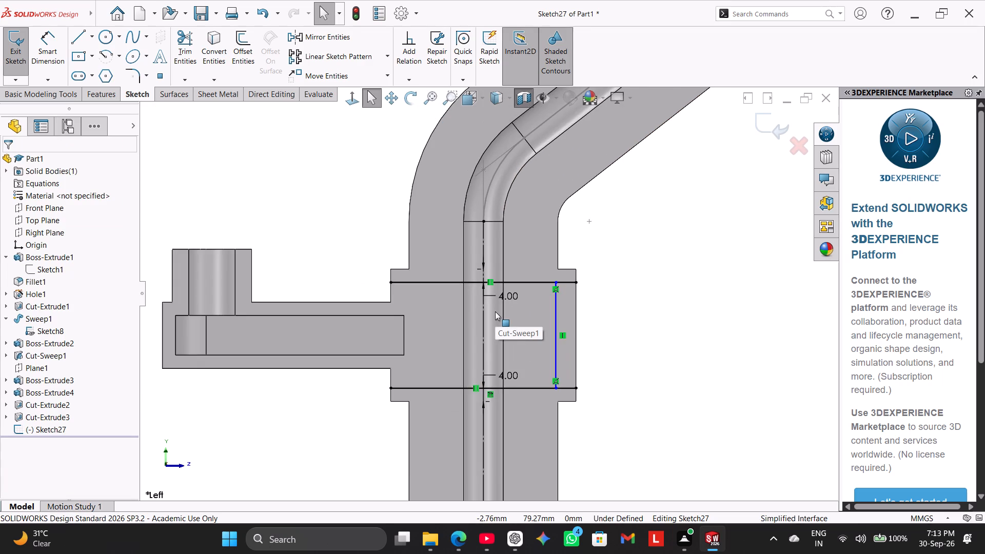
pyautogui.scroll(1, 495, 311)
pyautogui.moveTo(513, 295); pyautogui.dragTo(513, 294)
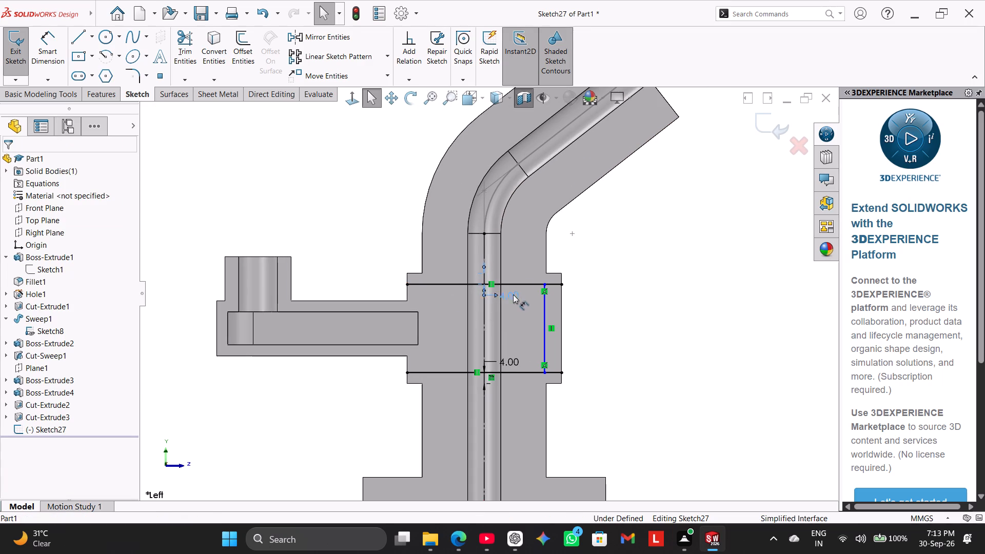
pyautogui.moveTo(513, 294); pyautogui.dragTo(606, 257)
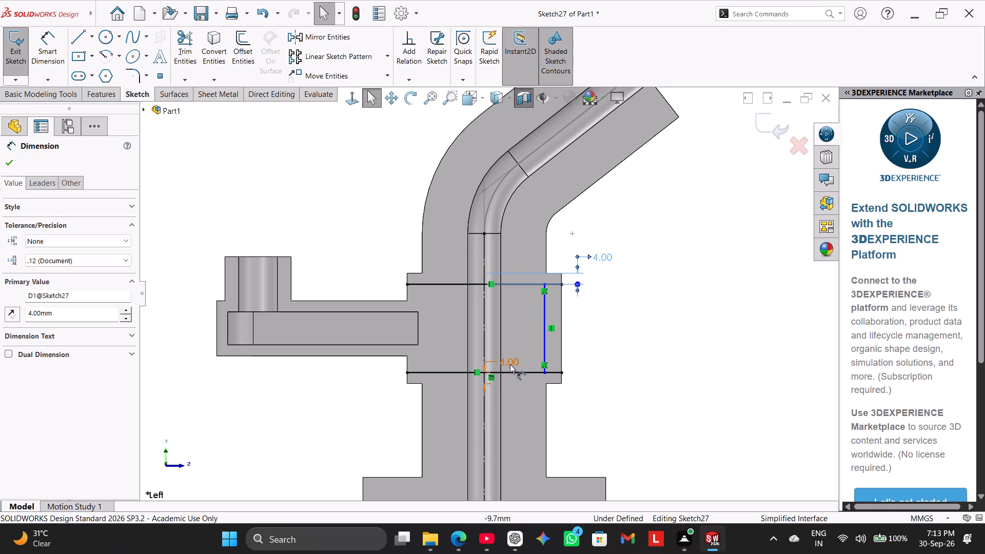
pyautogui.moveTo(516, 362); pyautogui.dragTo(609, 354)
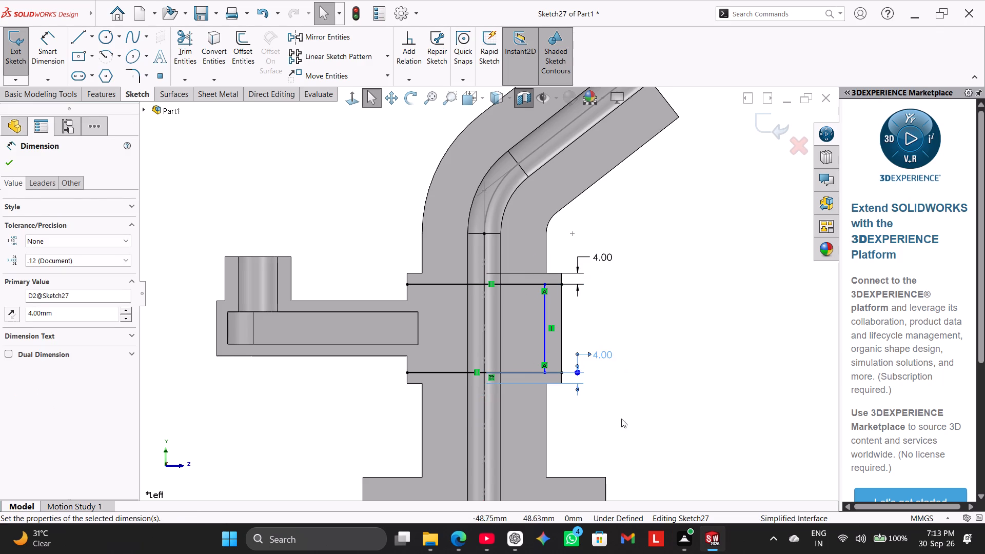
pyautogui.click(622, 430)
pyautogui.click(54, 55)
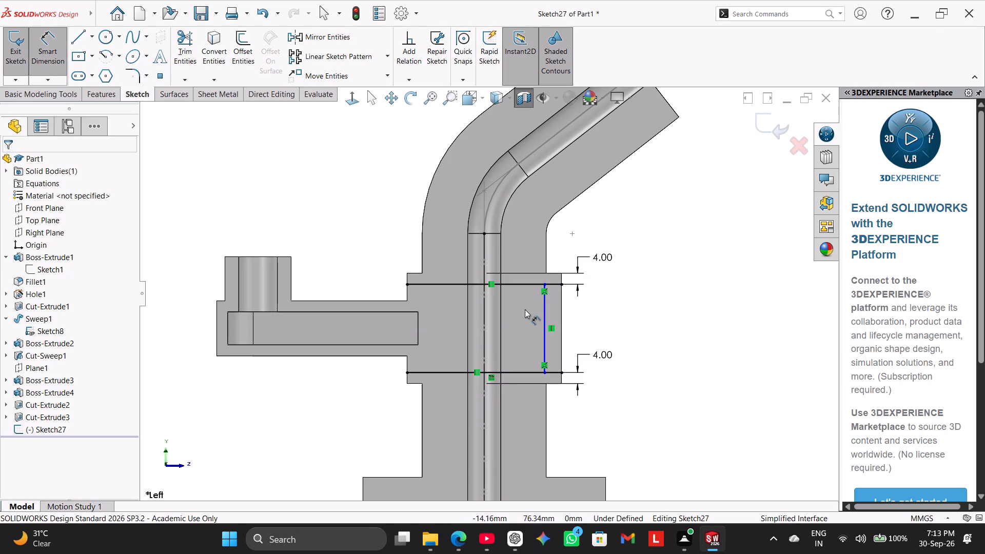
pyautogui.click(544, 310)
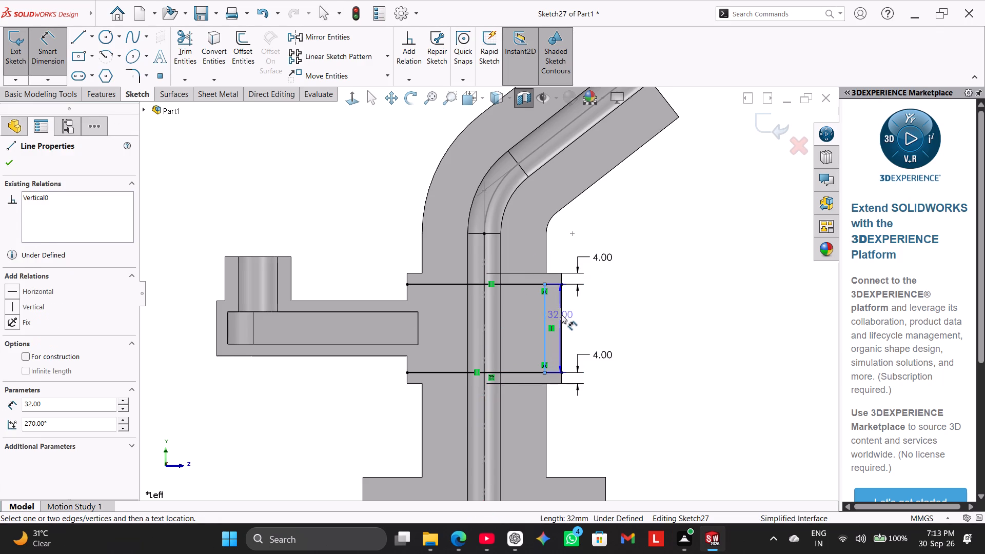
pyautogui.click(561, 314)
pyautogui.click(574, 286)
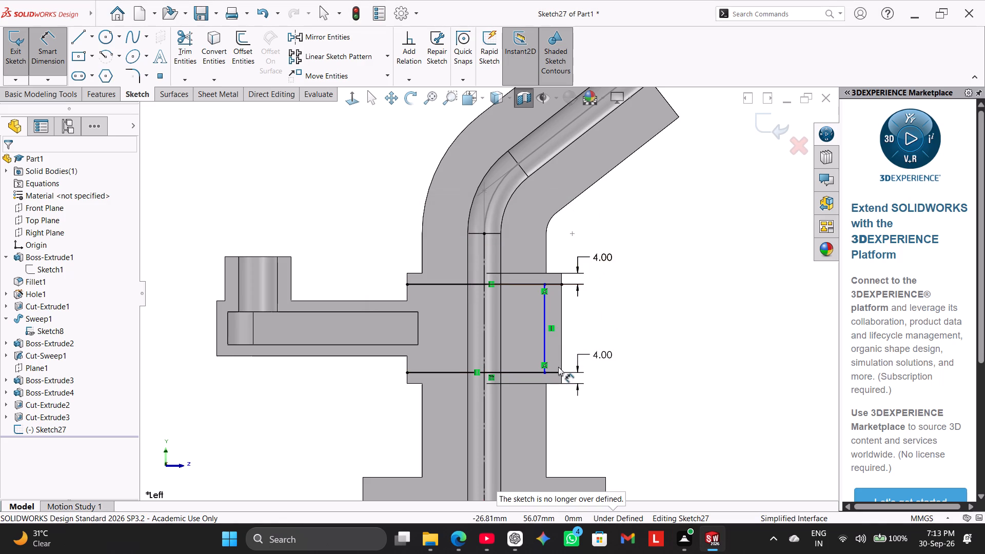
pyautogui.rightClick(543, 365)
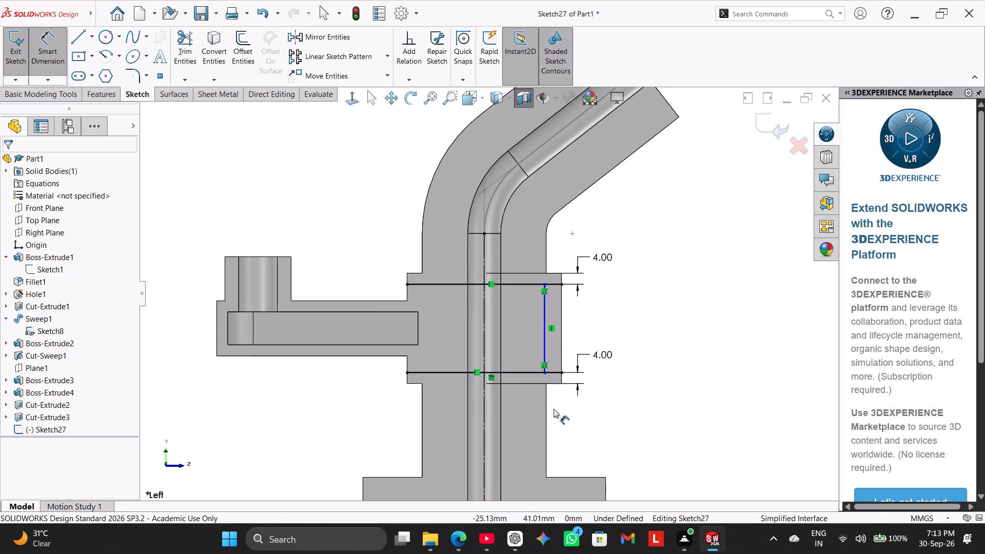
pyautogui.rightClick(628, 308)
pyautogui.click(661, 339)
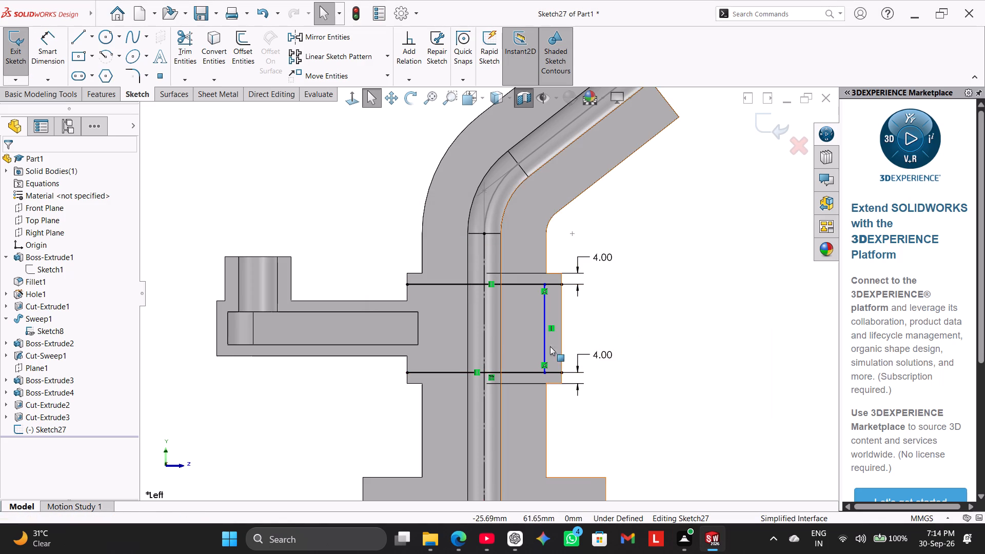
# Delete the coincident relations at both ends of the new vertical line and shift the line slightly toward the collar's outer edge.
pyautogui.moveTo(545, 337); pyautogui.dragTo(550, 336)
pyautogui.click(574, 397)
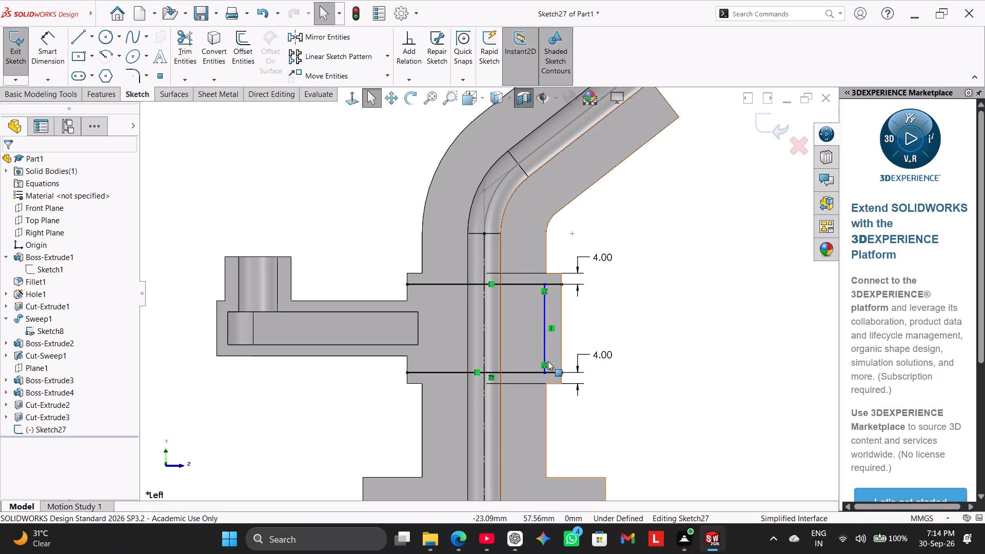
pyautogui.rightClick(543, 363)
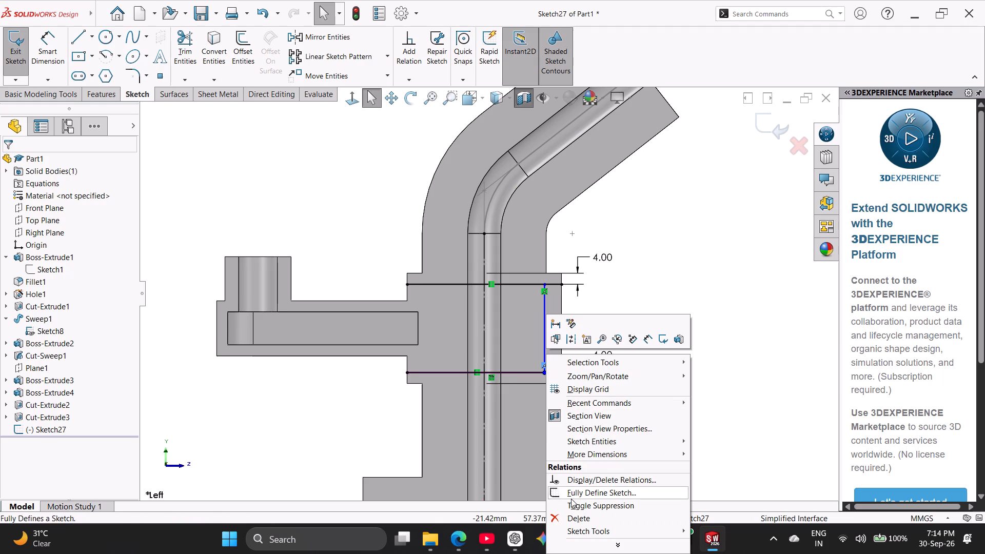
pyautogui.click(572, 518)
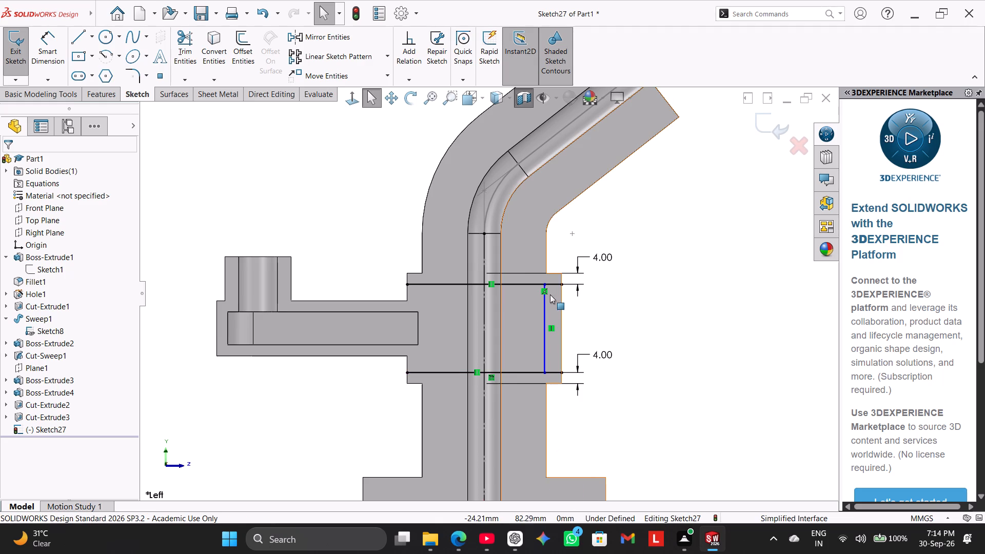
pyautogui.rightClick(545, 289)
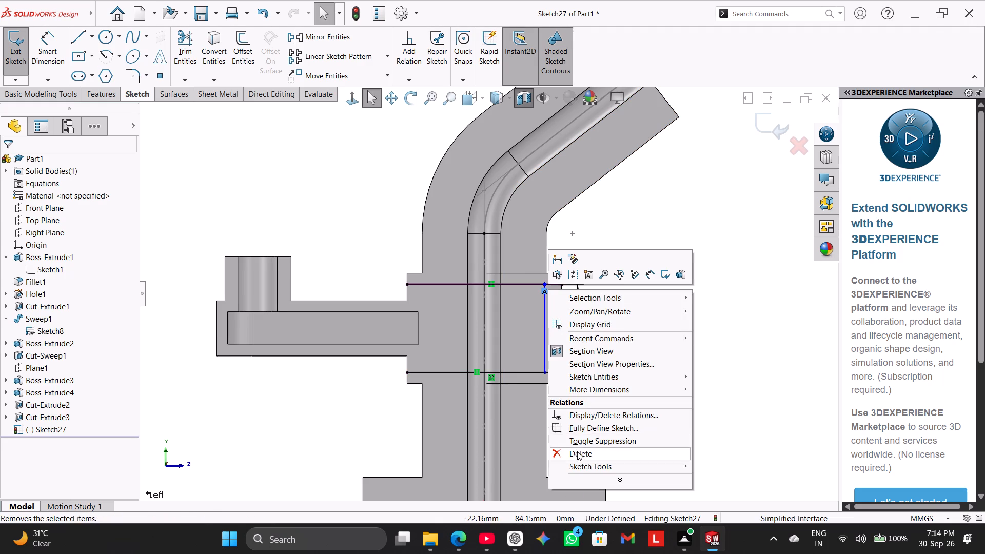
pyautogui.click(577, 451)
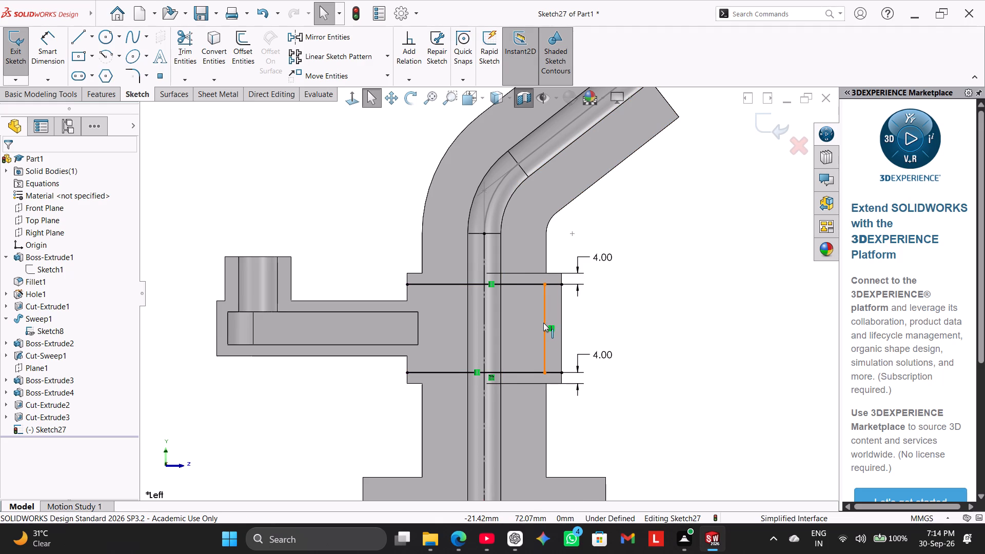
pyautogui.moveTo(544, 323); pyautogui.dragTo(549, 322)
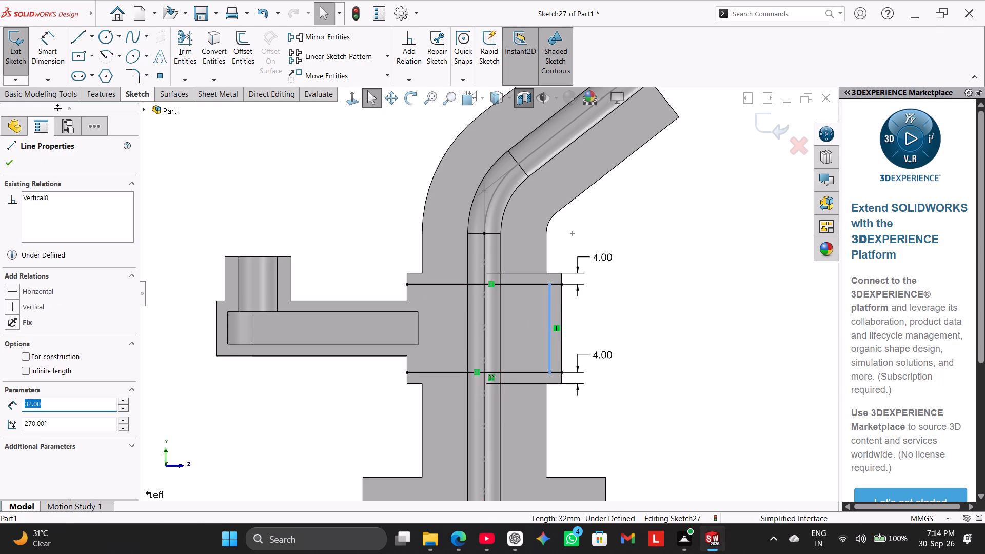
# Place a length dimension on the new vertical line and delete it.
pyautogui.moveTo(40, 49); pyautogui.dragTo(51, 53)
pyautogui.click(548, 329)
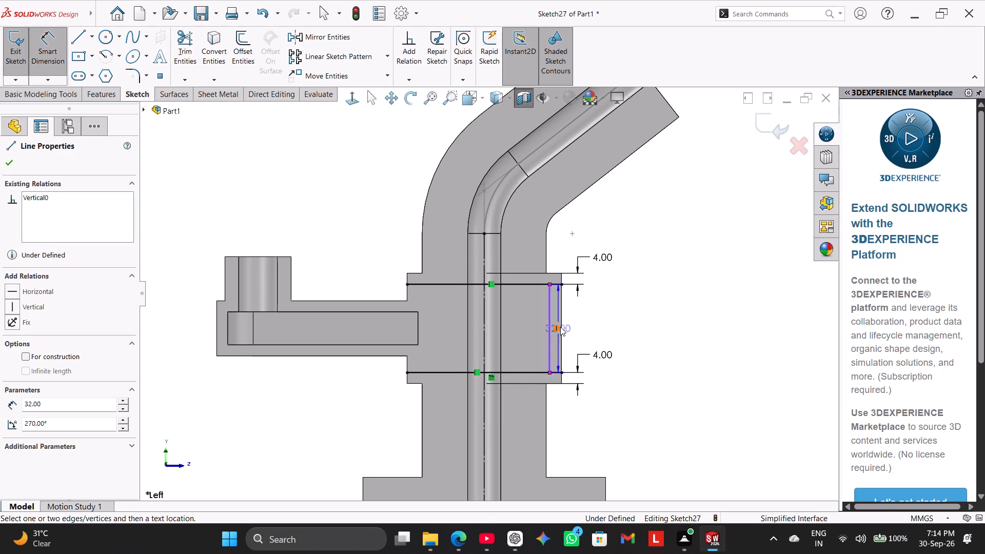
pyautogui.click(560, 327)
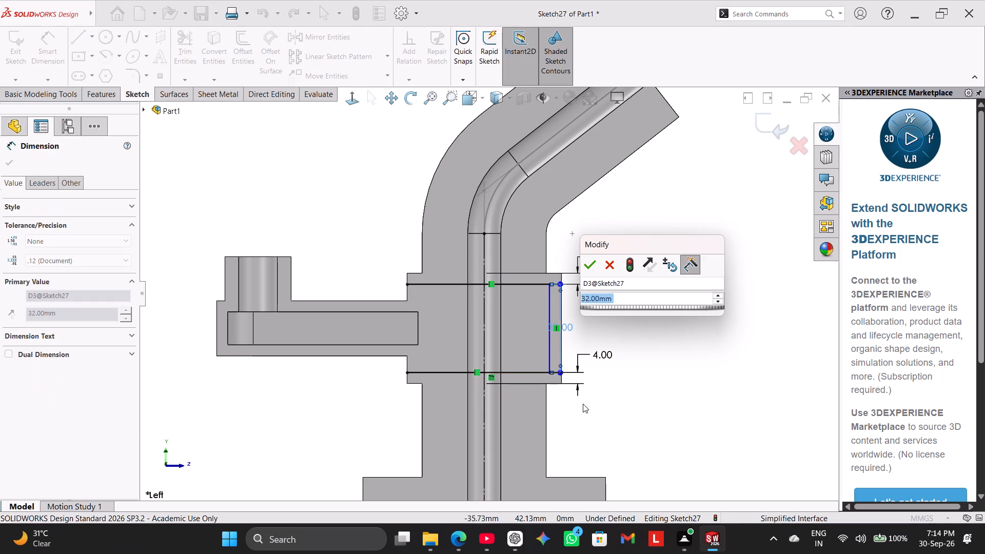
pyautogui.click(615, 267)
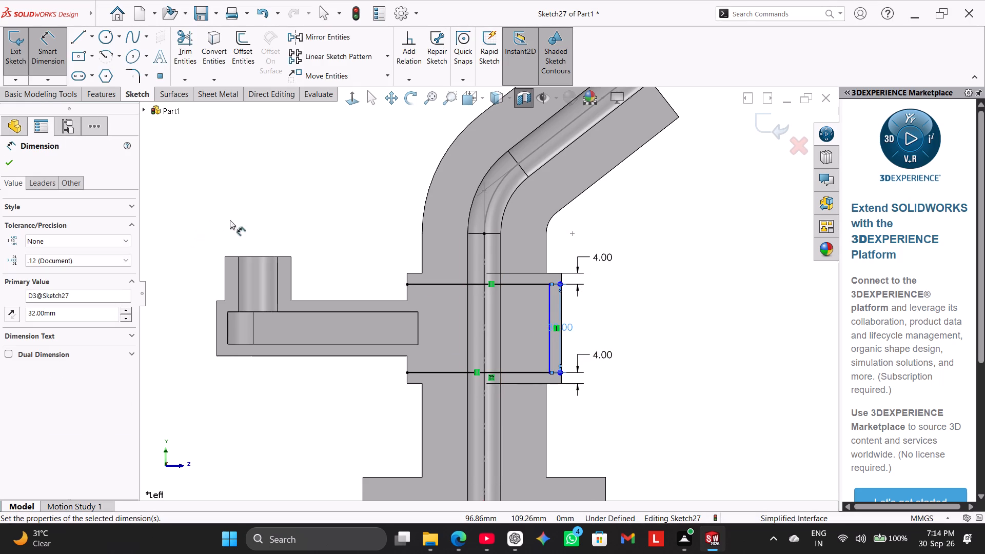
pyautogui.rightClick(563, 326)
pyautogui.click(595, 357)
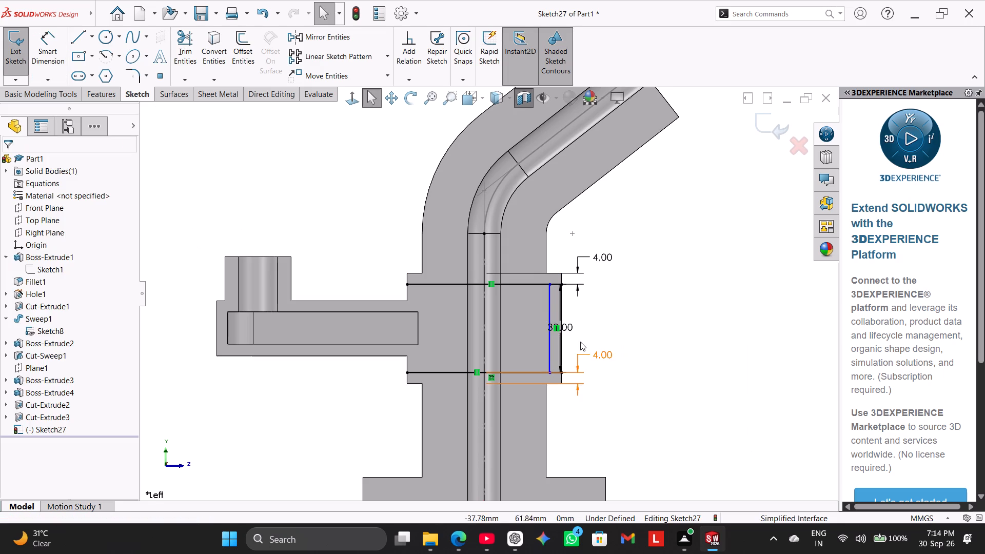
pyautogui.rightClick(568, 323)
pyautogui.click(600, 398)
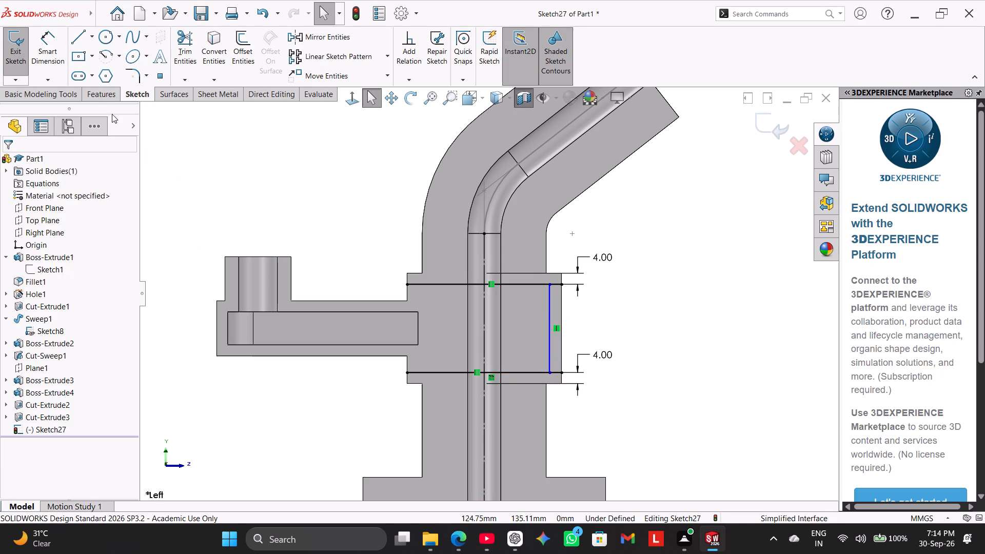
# Dimension the vertical line 4 mm from the outer endpoint of the lower offset line at the collar's edge.
pyautogui.click(57, 41)
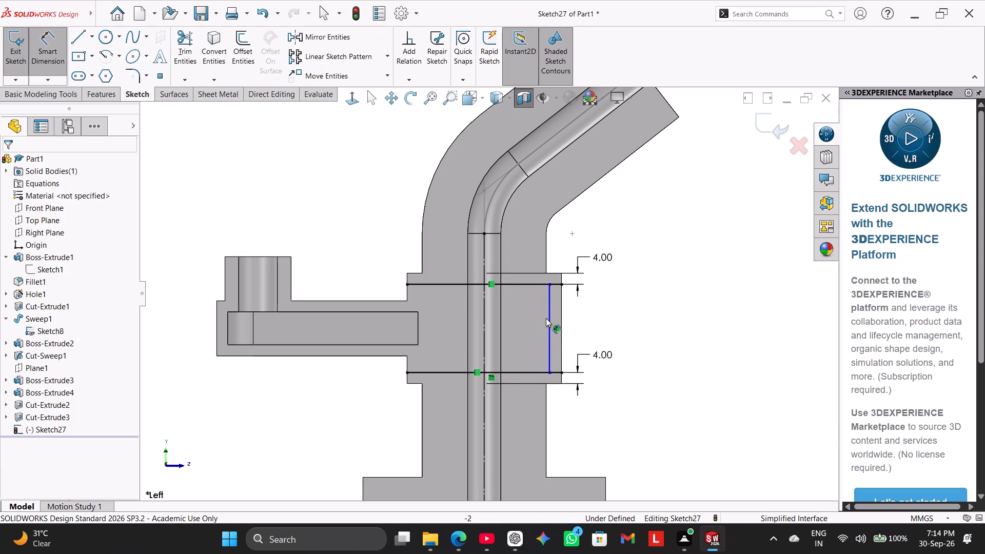
pyautogui.click(549, 323)
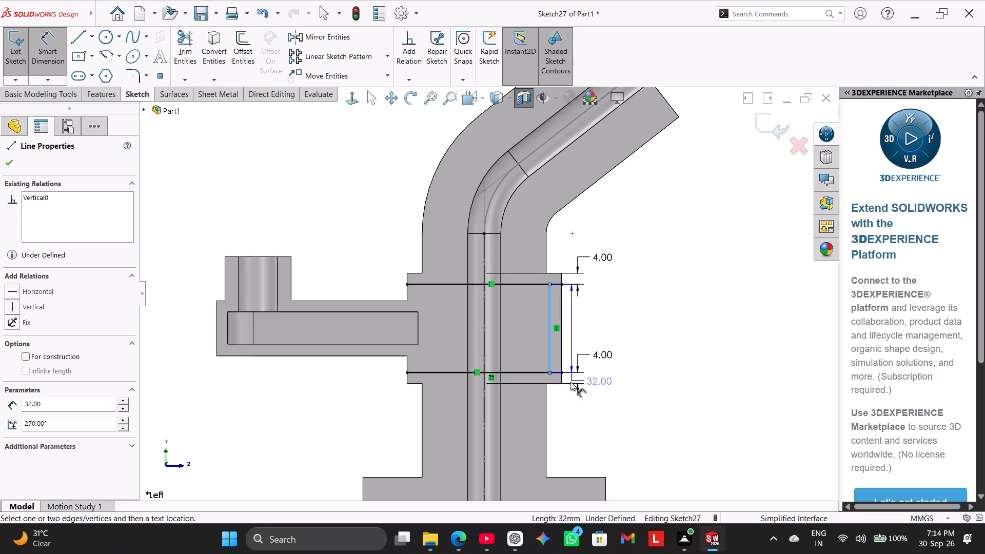
pyautogui.click(560, 371)
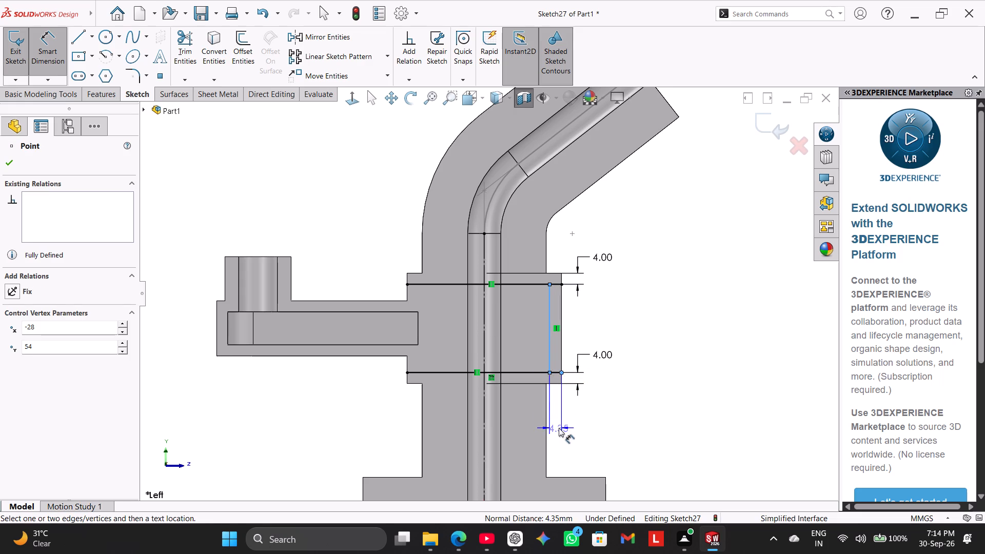
pyautogui.click(559, 428)
pyautogui.press('4')
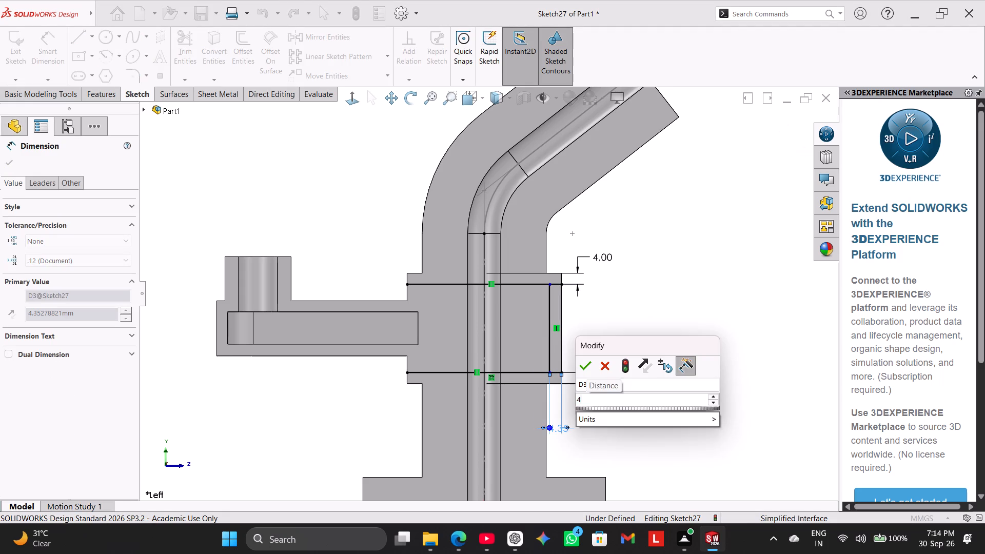
pyautogui.press('Return')
pyautogui.rightClick(647, 332)
pyautogui.click(683, 366)
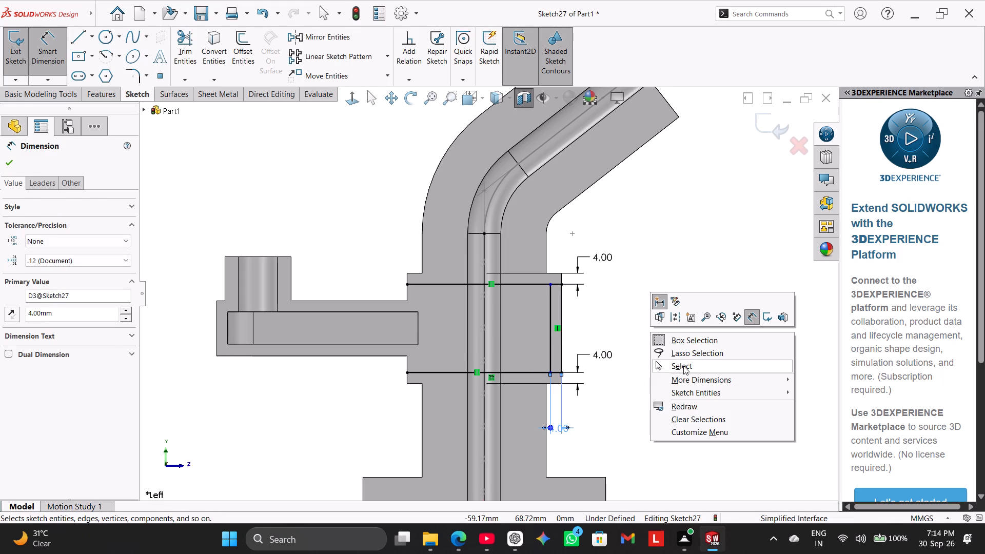
# Make the vertical line's lower and upper endpoints coincident with the lower and upper offset lines.
pyautogui.scroll(-4, 528, 401)
pyautogui.scroll(-1, 574, 365)
pyautogui.scroll(1, 575, 363)
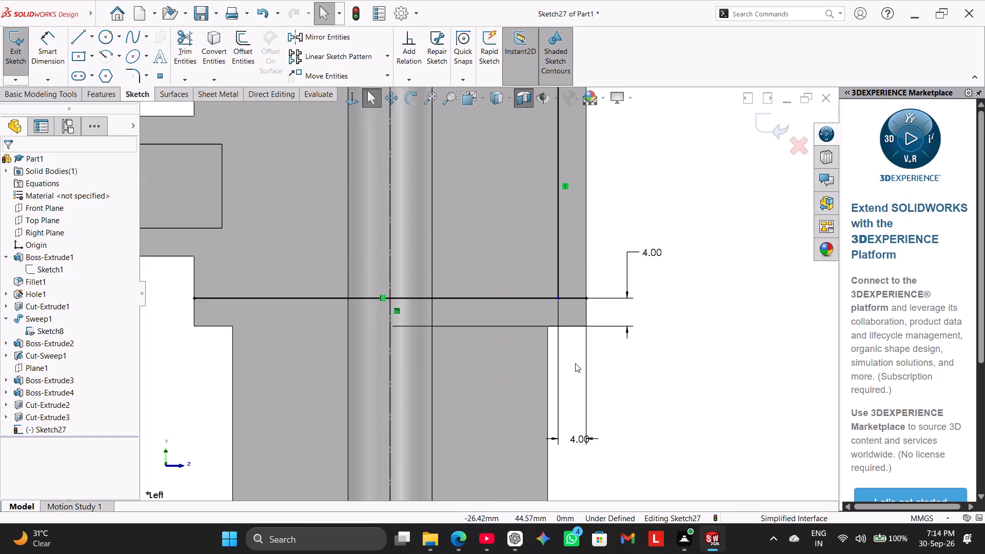
pyautogui.scroll(3, 575, 363)
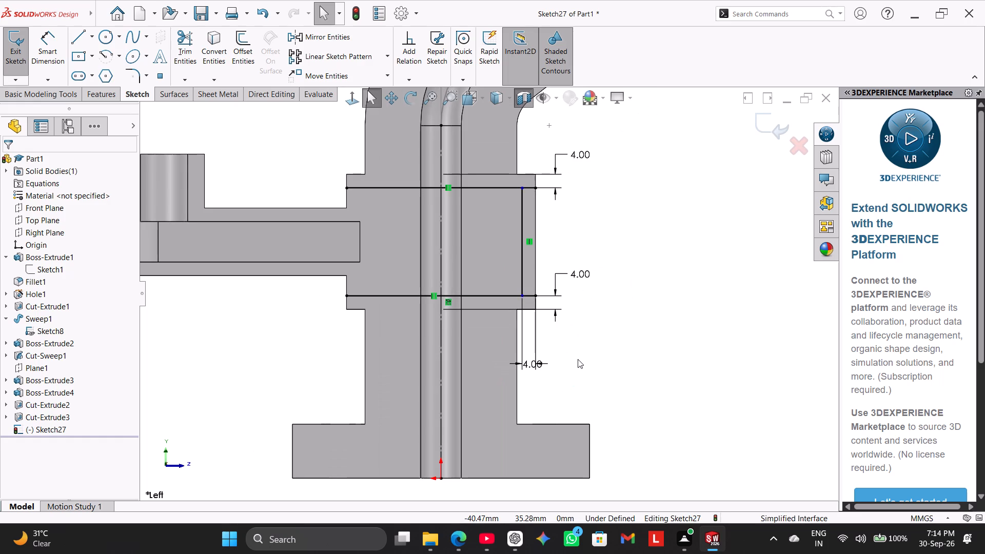
pyautogui.scroll(1, 578, 359)
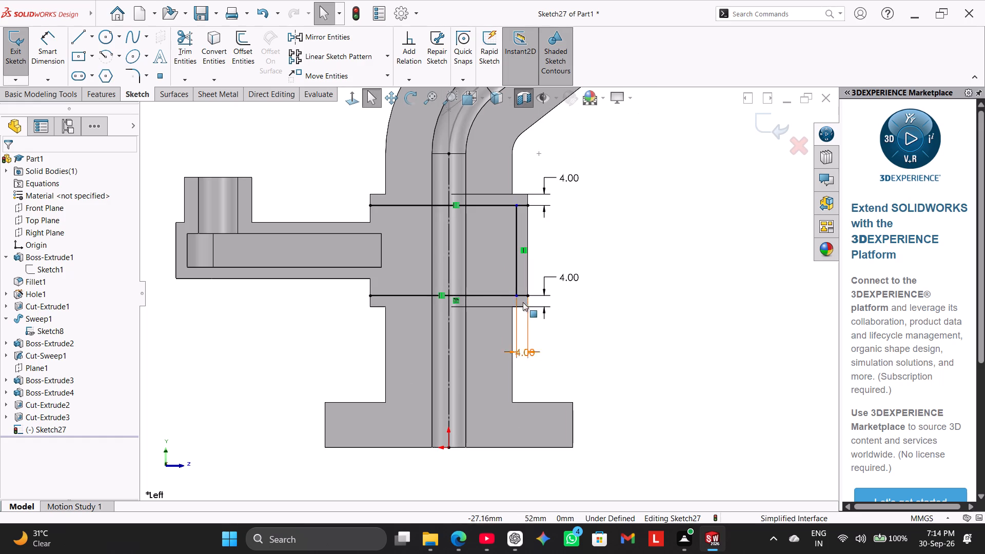
pyautogui.scroll(-2, 523, 304)
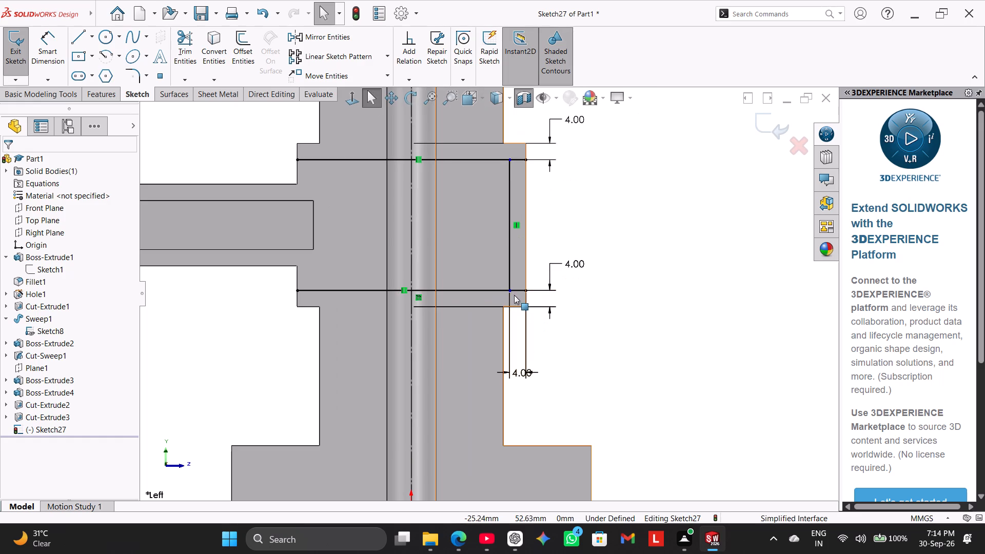
pyautogui.keyDown('ctrl'); pyautogui.click(511, 291); pyautogui.keyUp('ctrl')
pyautogui.keyDown('ctrl'); pyautogui.click(501, 291); pyautogui.keyUp('ctrl')
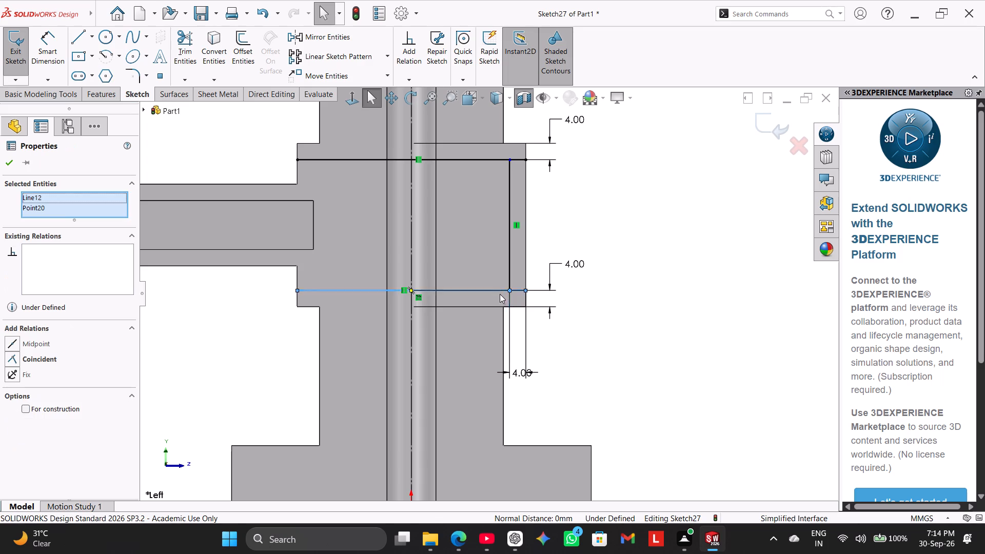
pyautogui.click(54, 358)
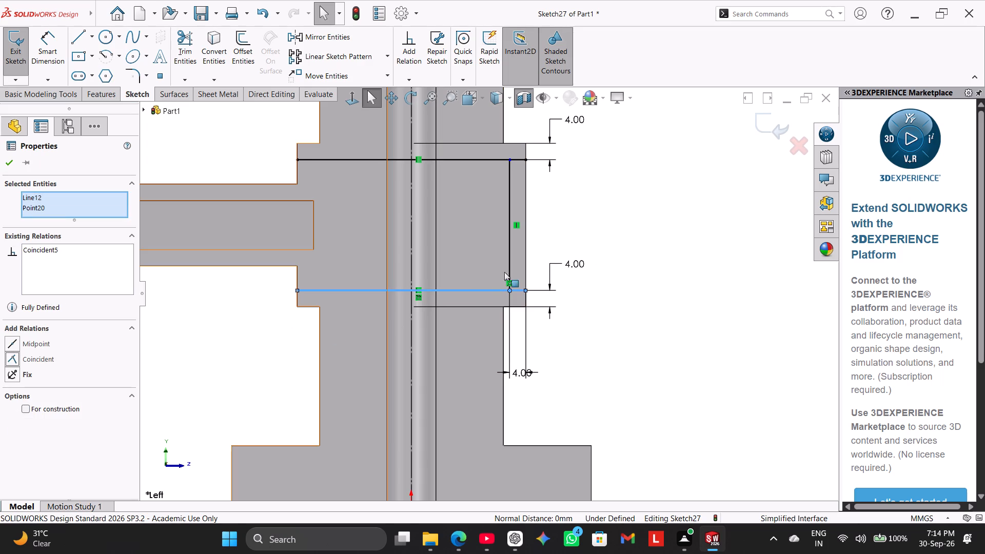
pyautogui.click(833, 198)
pyautogui.click(737, 226)
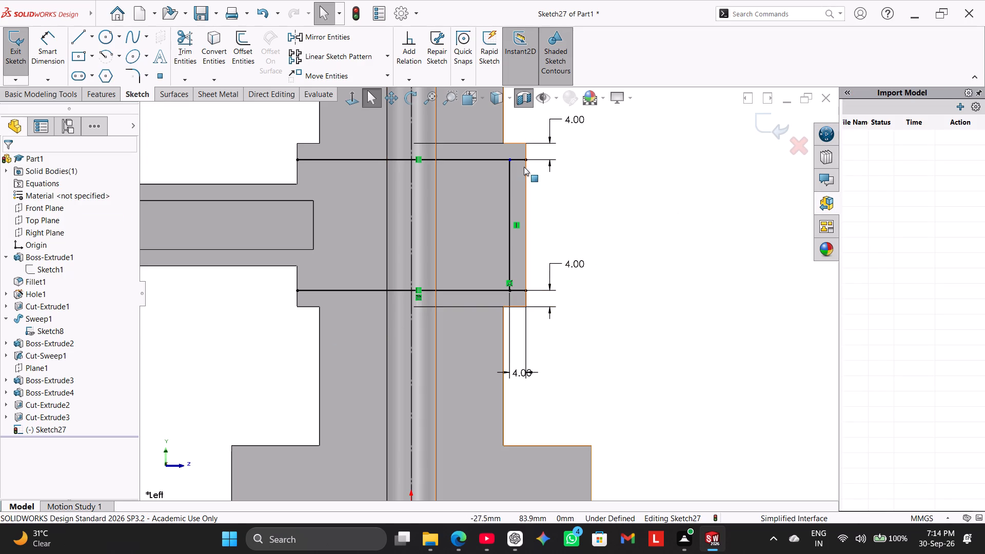
pyautogui.keyDown('ctrl'); pyautogui.click(507, 157); pyautogui.keyUp('ctrl')
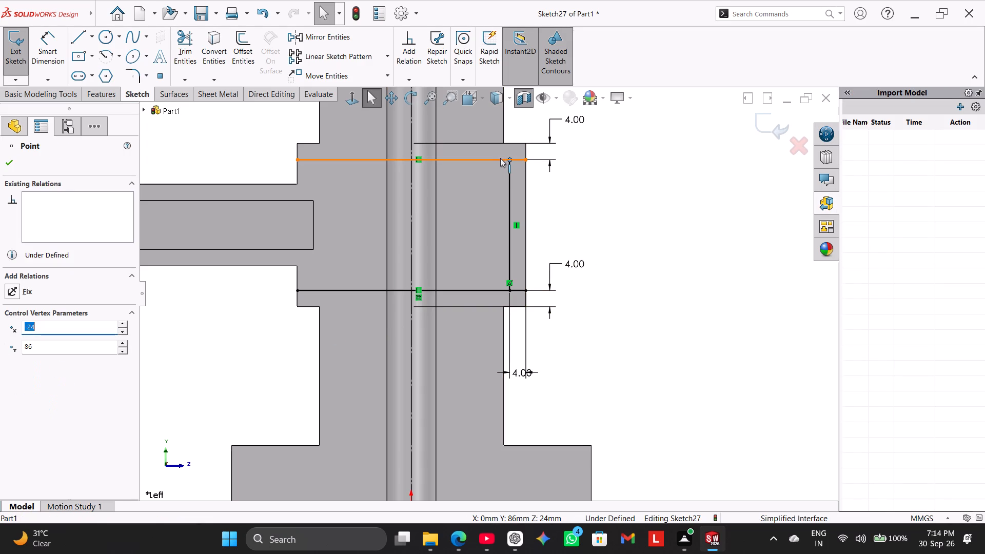
pyautogui.keyDown('ctrl'); pyautogui.click(500, 158); pyautogui.keyUp('ctrl')
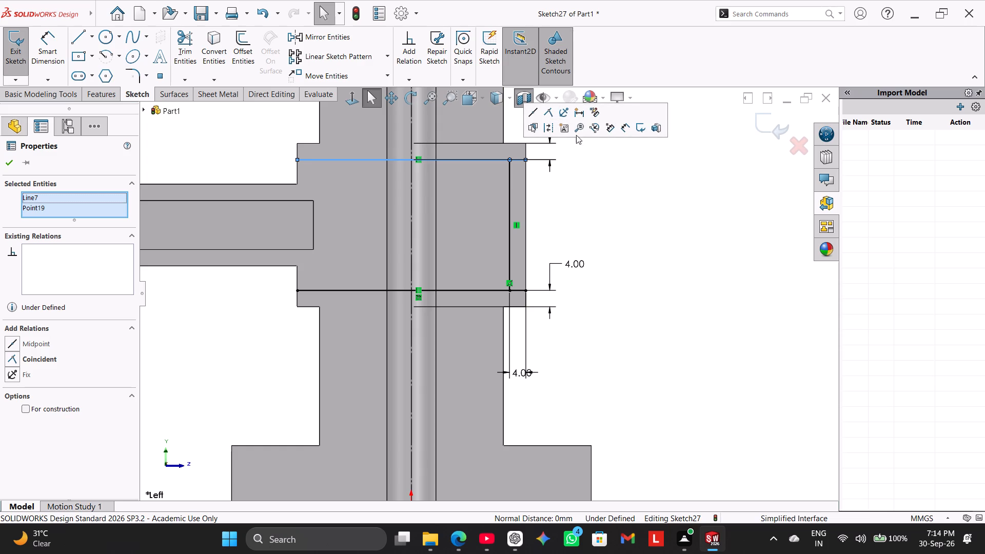
pyautogui.click(549, 114)
pyautogui.click(578, 213)
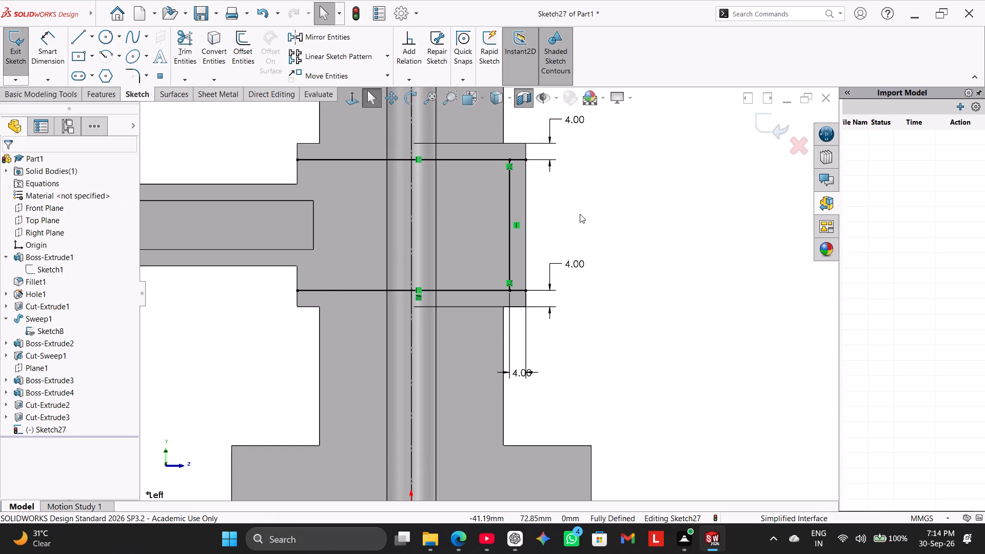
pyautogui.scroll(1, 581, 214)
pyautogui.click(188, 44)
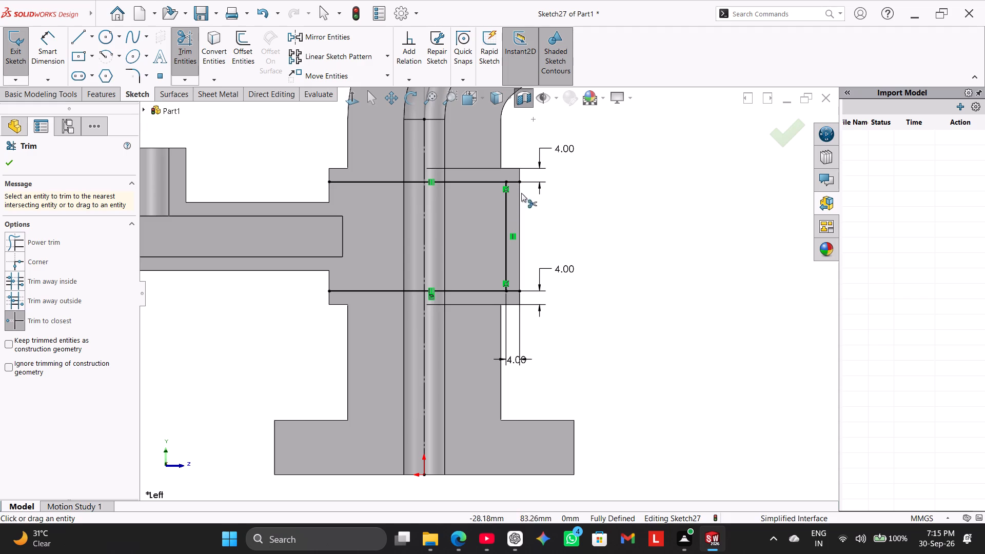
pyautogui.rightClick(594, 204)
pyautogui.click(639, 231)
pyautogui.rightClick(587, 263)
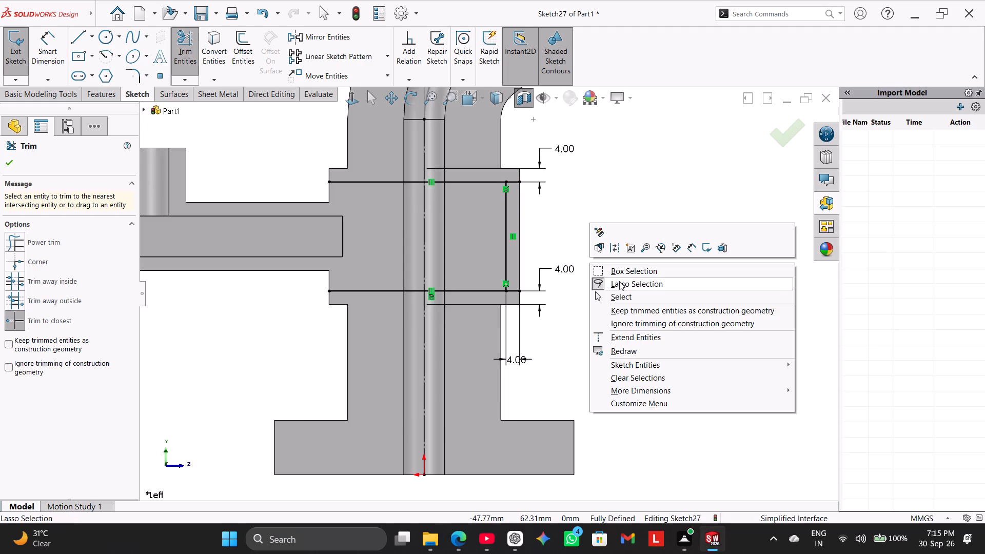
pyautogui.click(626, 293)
# Delete the horizontal 4 mm dimension between the vertical line and the collar's outer edge.
pyautogui.click(521, 291)
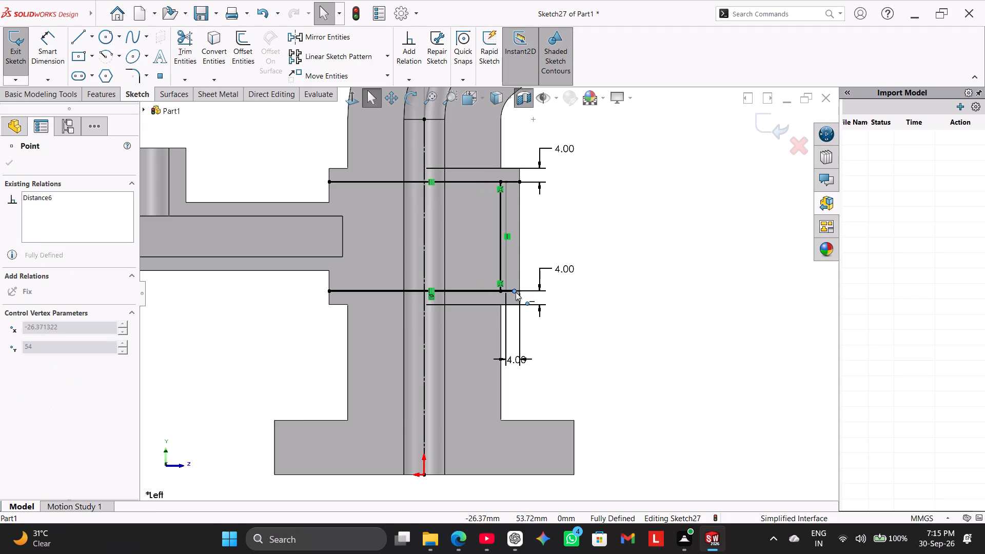
pyautogui.rightClick(579, 342)
pyautogui.rightClick(516, 360)
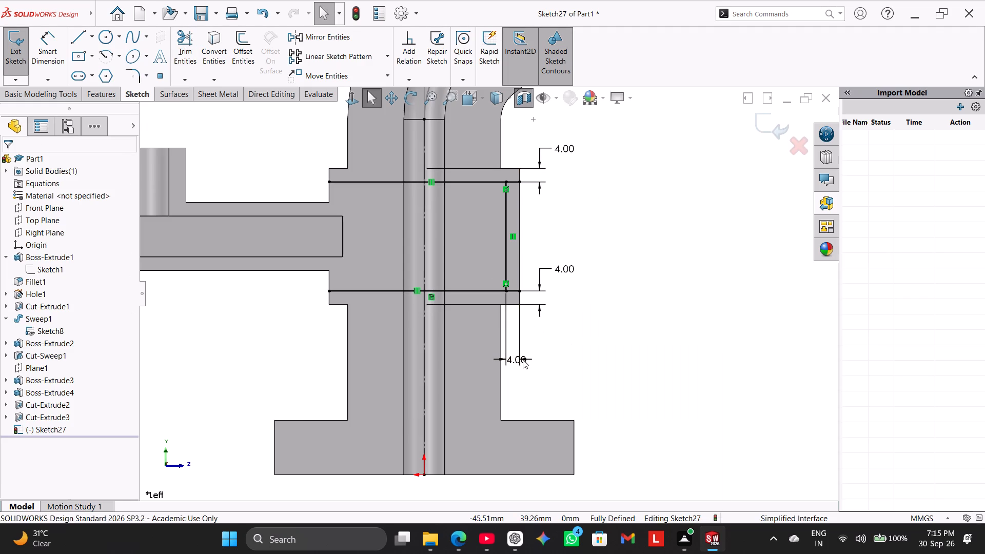
pyautogui.click(560, 399)
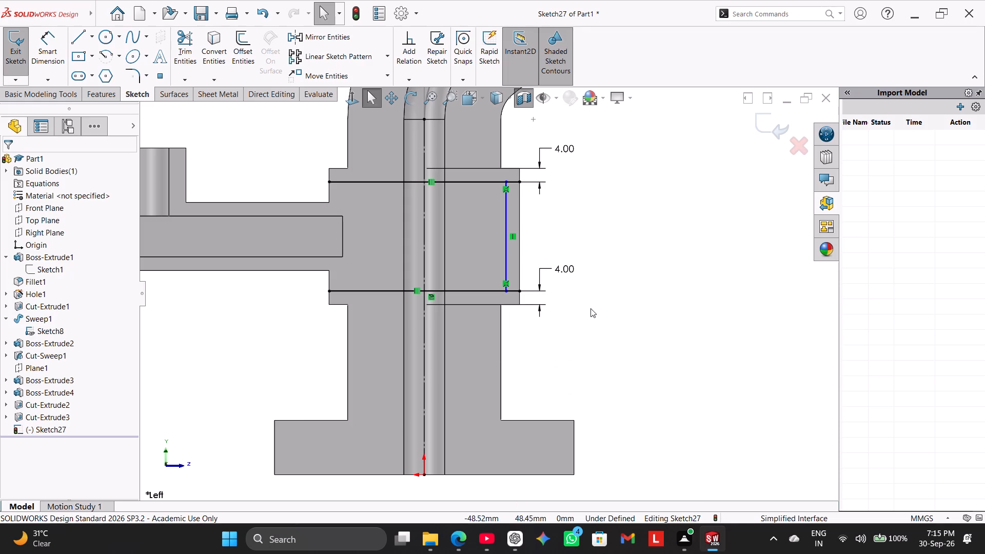
# Shorten the lower and upper offset lines so their outer endpoints meet the vertical line's ends, closing both corners.
pyautogui.scroll(-3, 613, 227)
pyautogui.scroll(-1, 424, 325)
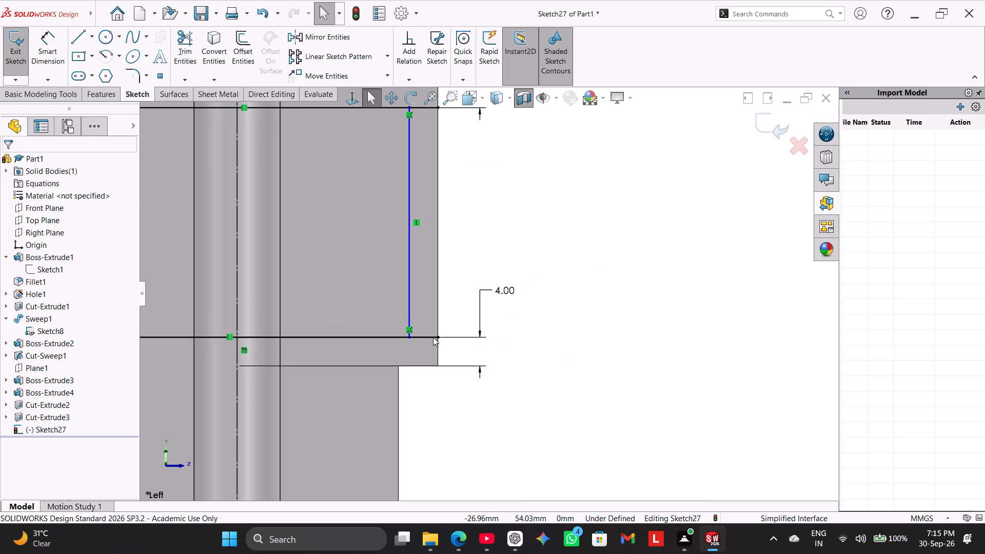
pyautogui.moveTo(437, 337); pyautogui.dragTo(413, 339)
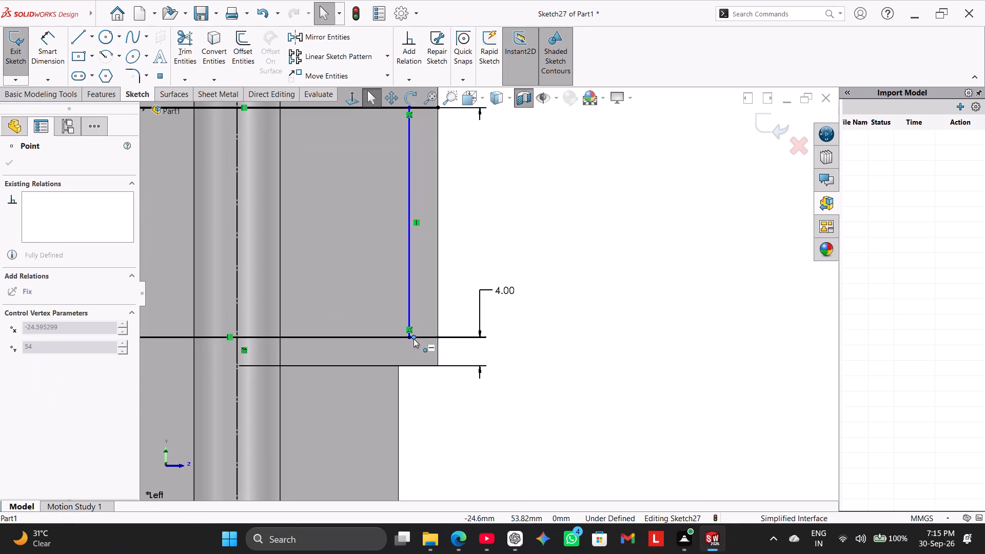
pyautogui.moveTo(413, 339); pyautogui.dragTo(410, 338)
pyautogui.click(429, 381)
pyautogui.scroll(2, 439, 367)
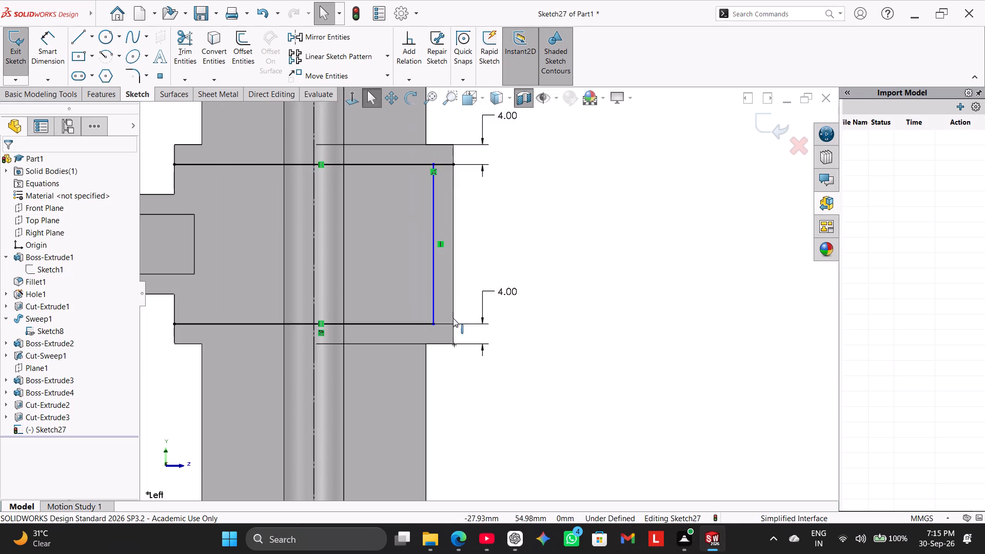
pyautogui.scroll(1, 453, 318)
pyautogui.moveTo(461, 185); pyautogui.dragTo(440, 185)
pyautogui.click(522, 213)
pyautogui.scroll(2, 527, 217)
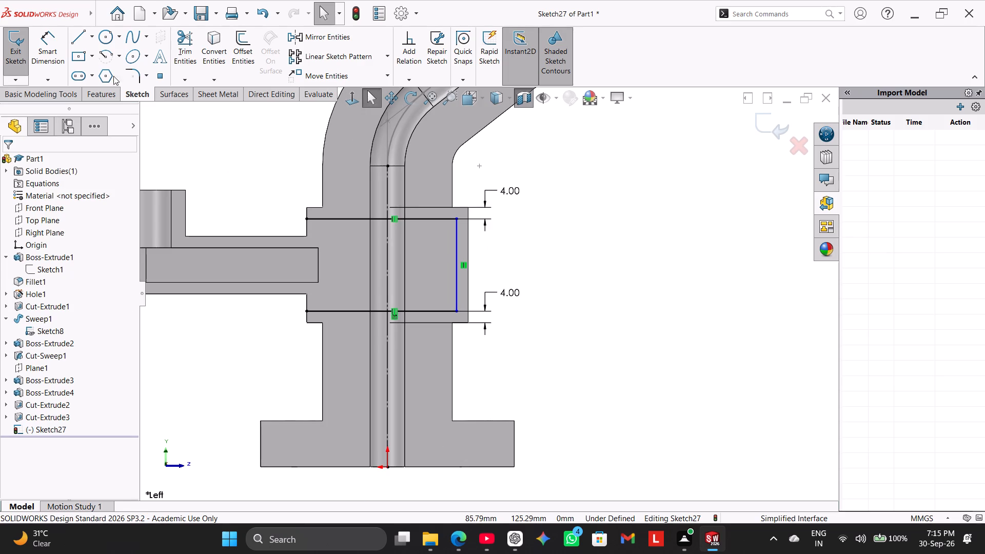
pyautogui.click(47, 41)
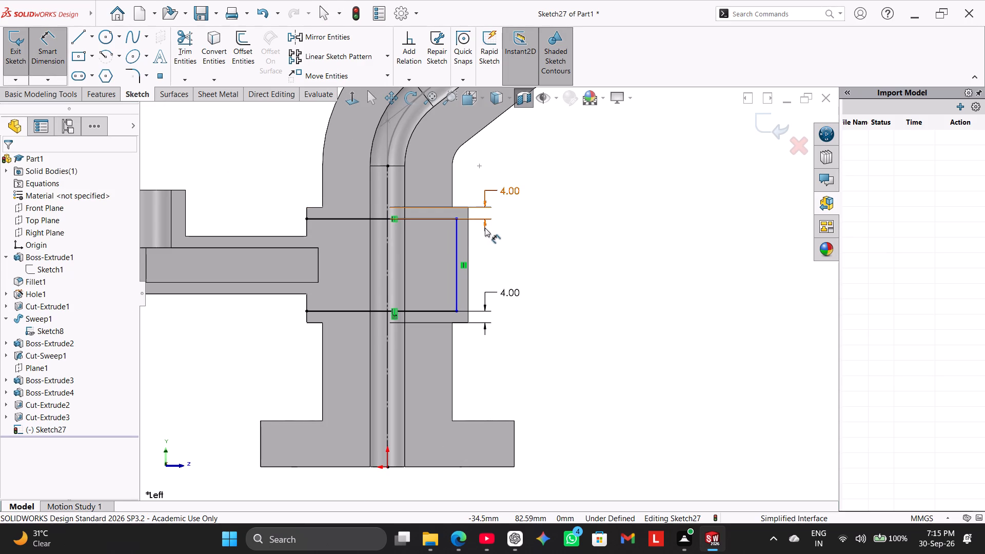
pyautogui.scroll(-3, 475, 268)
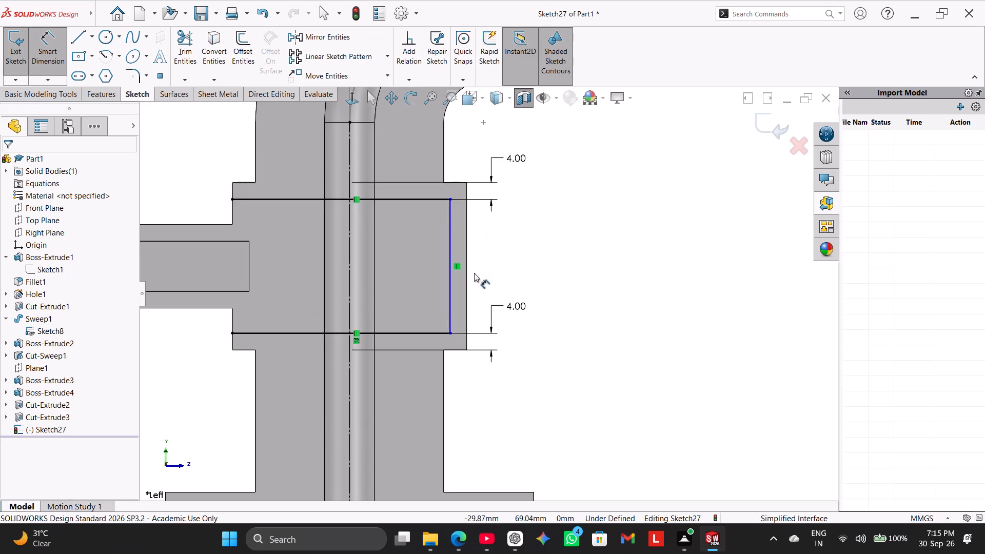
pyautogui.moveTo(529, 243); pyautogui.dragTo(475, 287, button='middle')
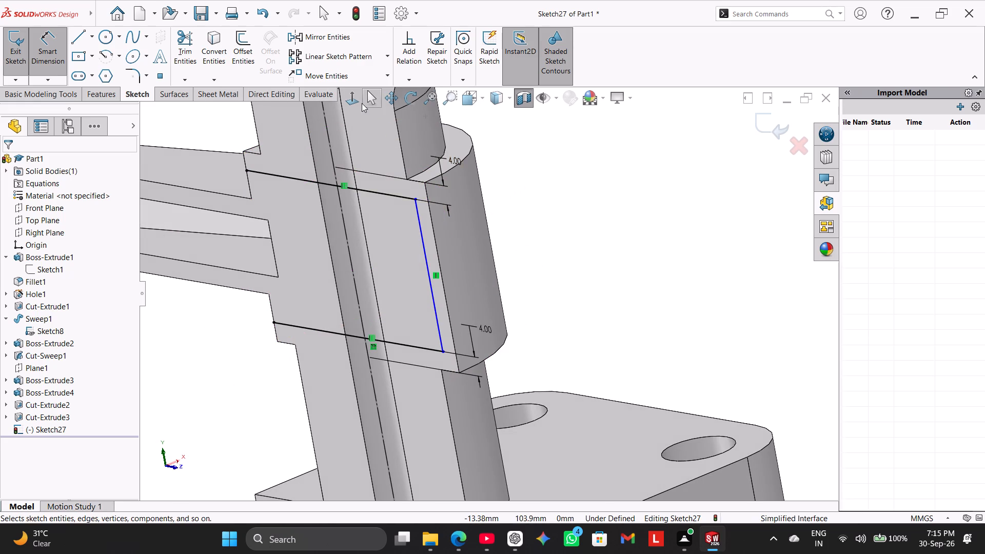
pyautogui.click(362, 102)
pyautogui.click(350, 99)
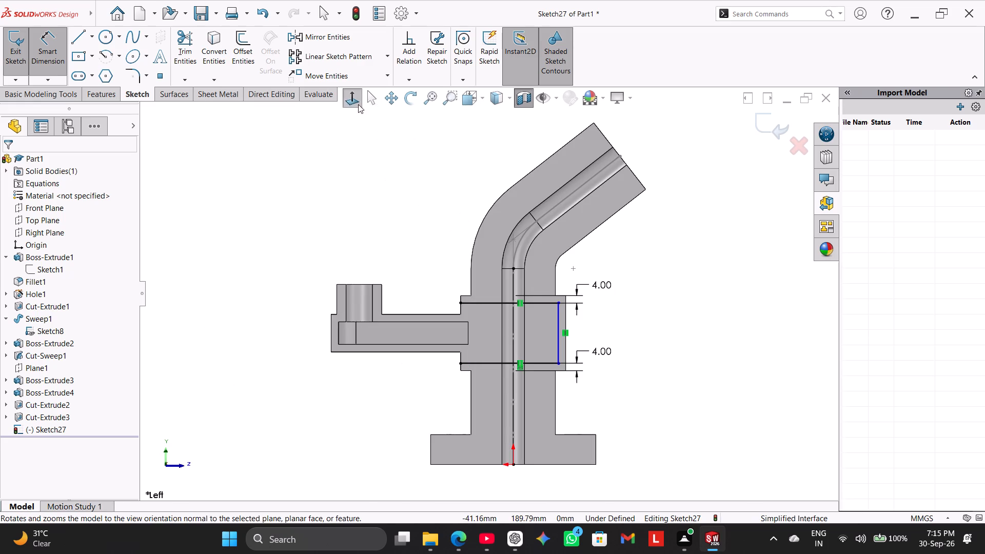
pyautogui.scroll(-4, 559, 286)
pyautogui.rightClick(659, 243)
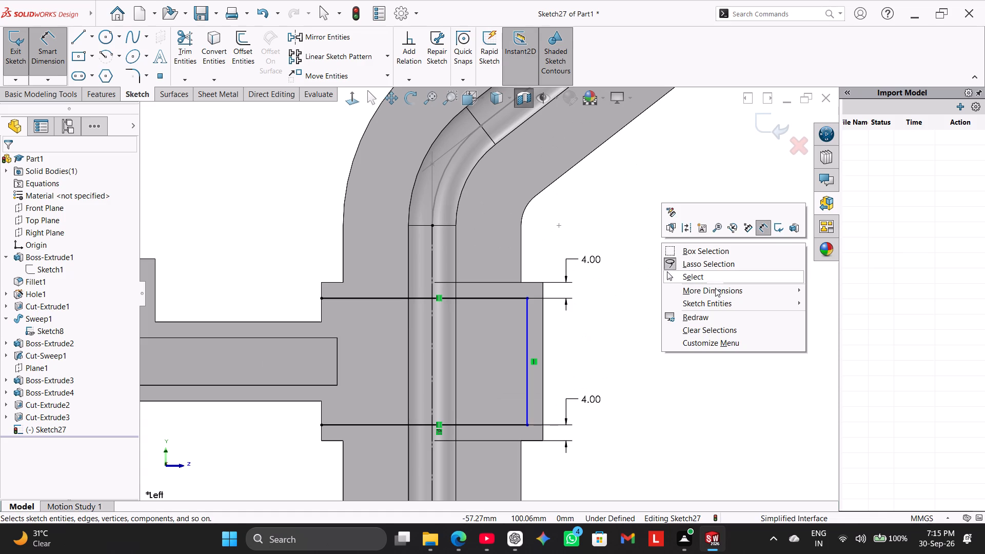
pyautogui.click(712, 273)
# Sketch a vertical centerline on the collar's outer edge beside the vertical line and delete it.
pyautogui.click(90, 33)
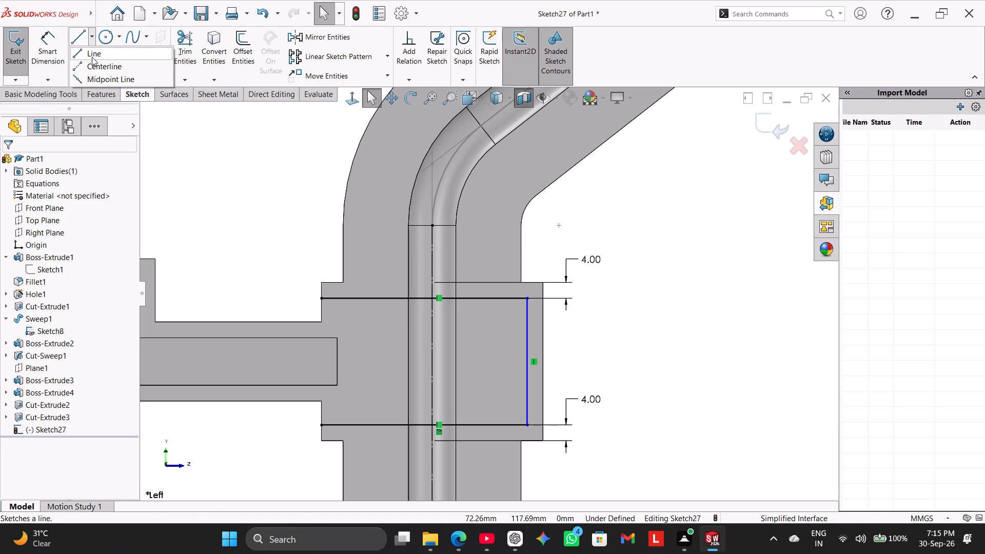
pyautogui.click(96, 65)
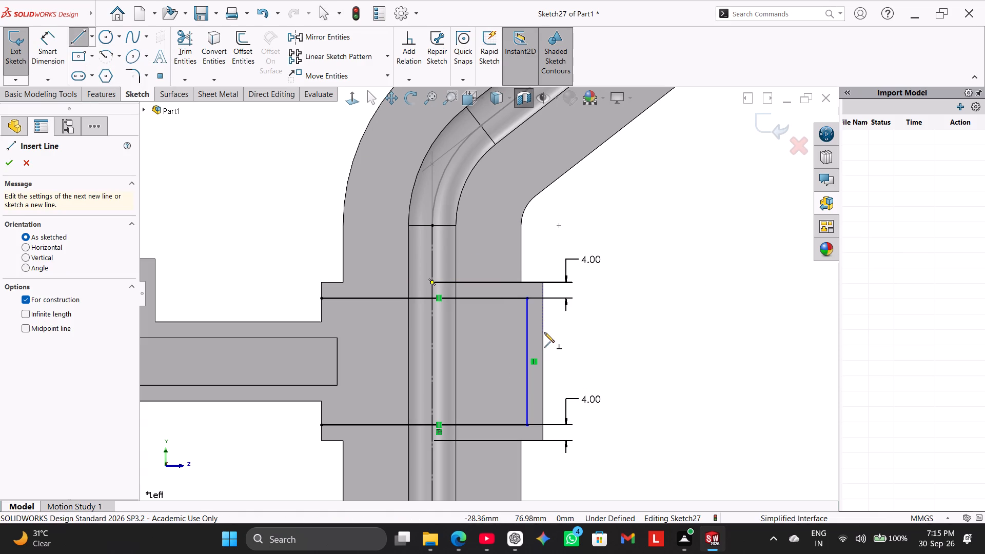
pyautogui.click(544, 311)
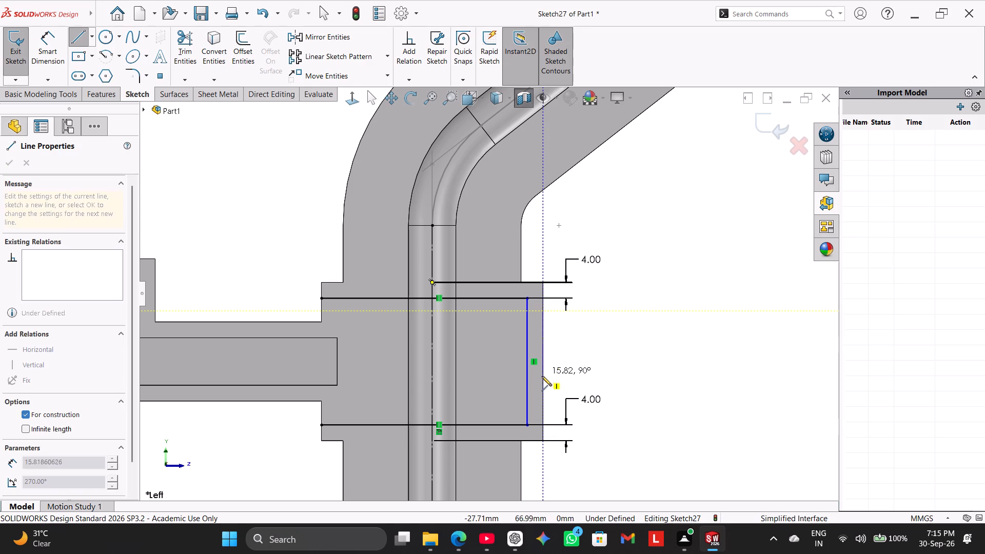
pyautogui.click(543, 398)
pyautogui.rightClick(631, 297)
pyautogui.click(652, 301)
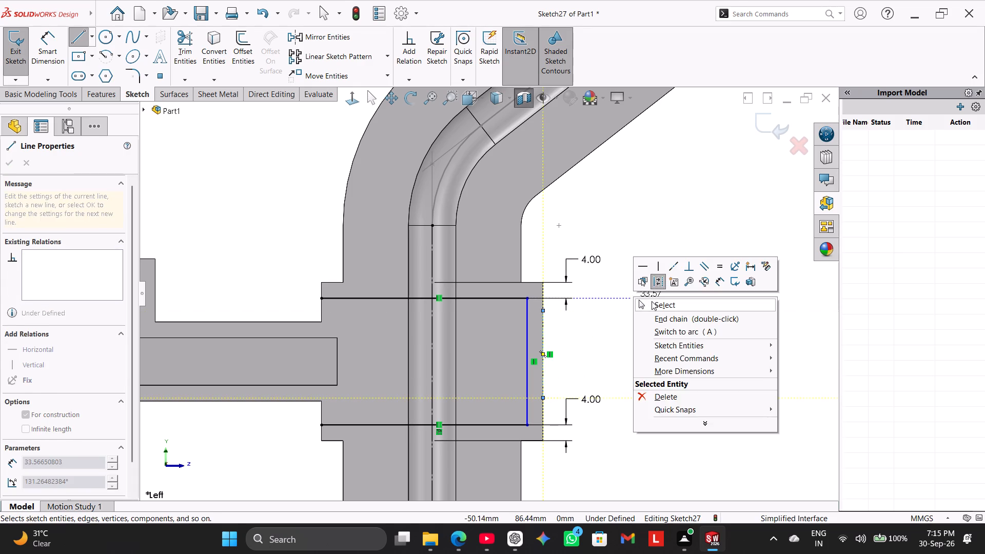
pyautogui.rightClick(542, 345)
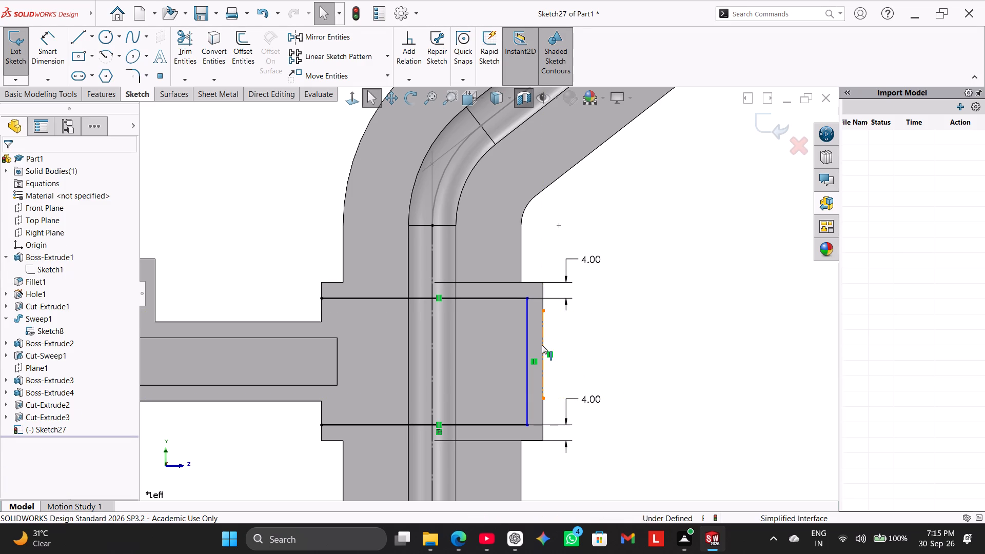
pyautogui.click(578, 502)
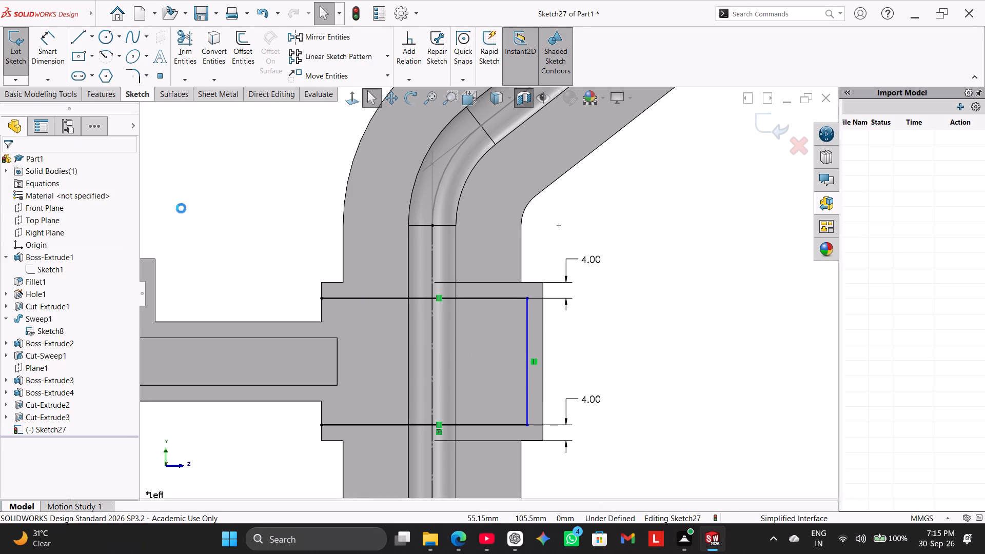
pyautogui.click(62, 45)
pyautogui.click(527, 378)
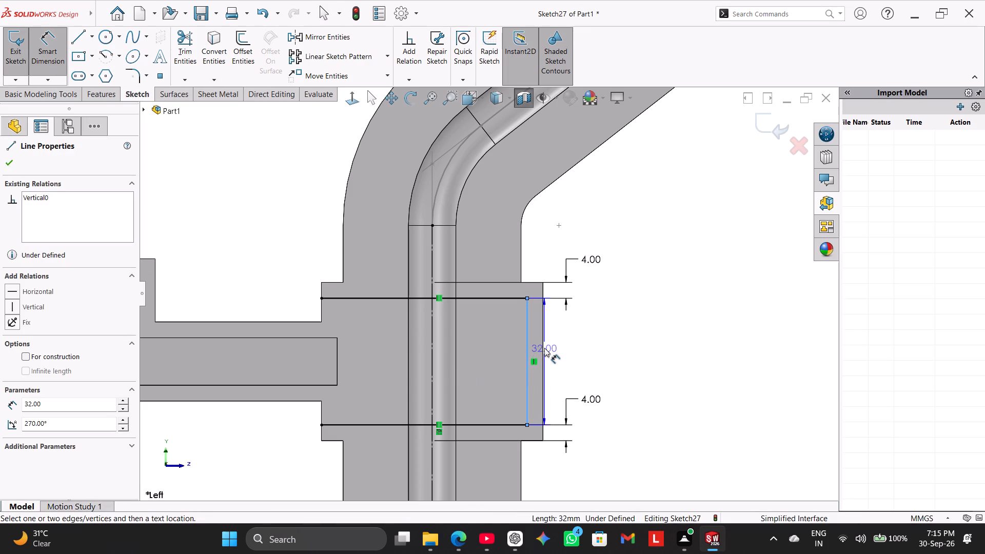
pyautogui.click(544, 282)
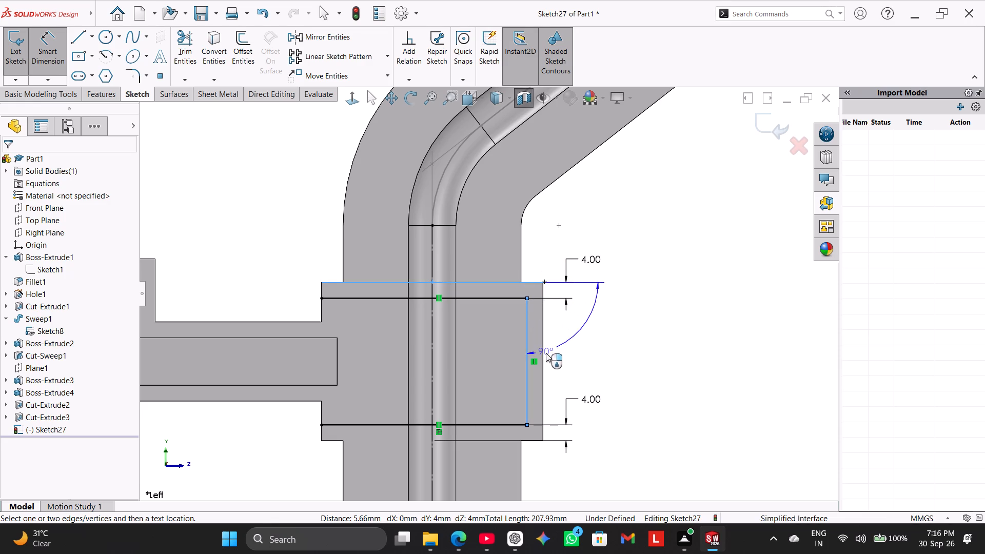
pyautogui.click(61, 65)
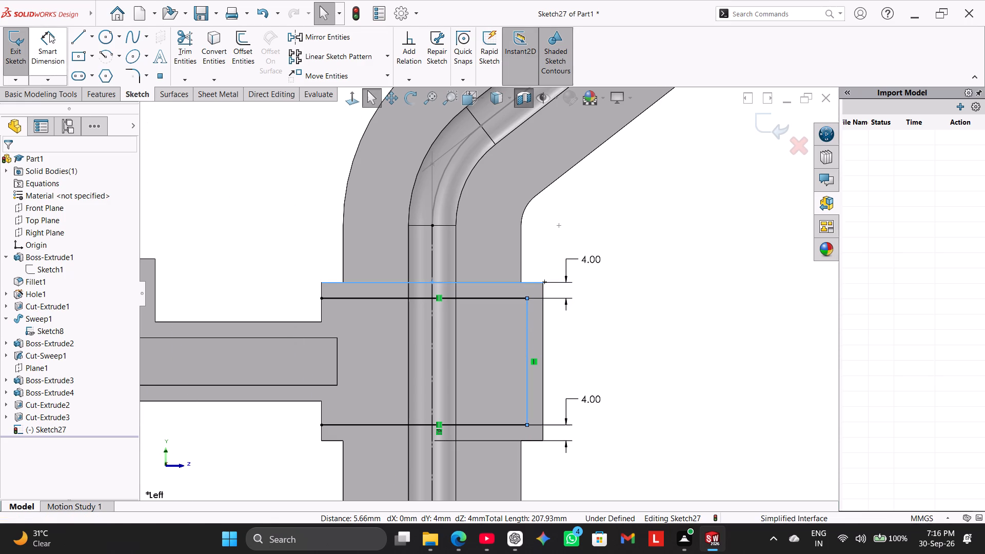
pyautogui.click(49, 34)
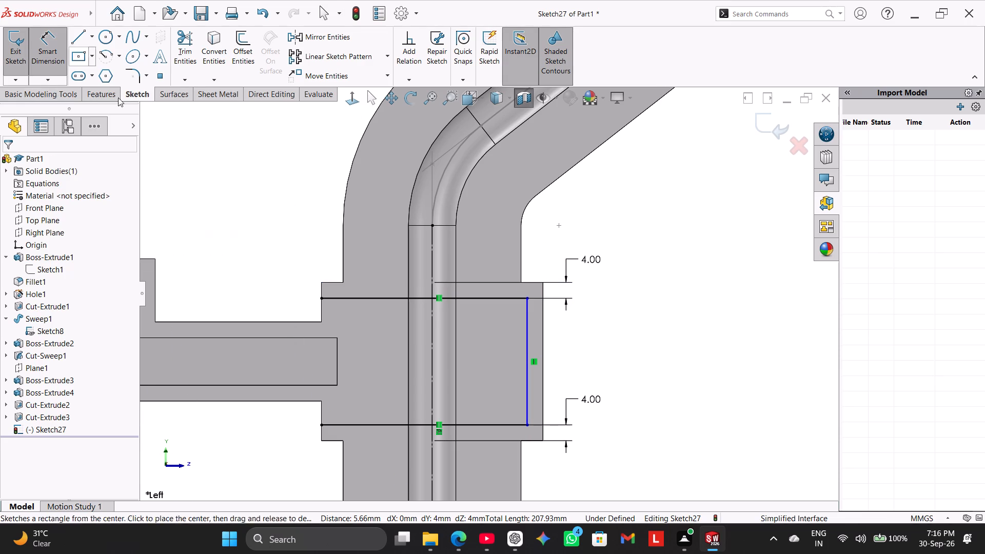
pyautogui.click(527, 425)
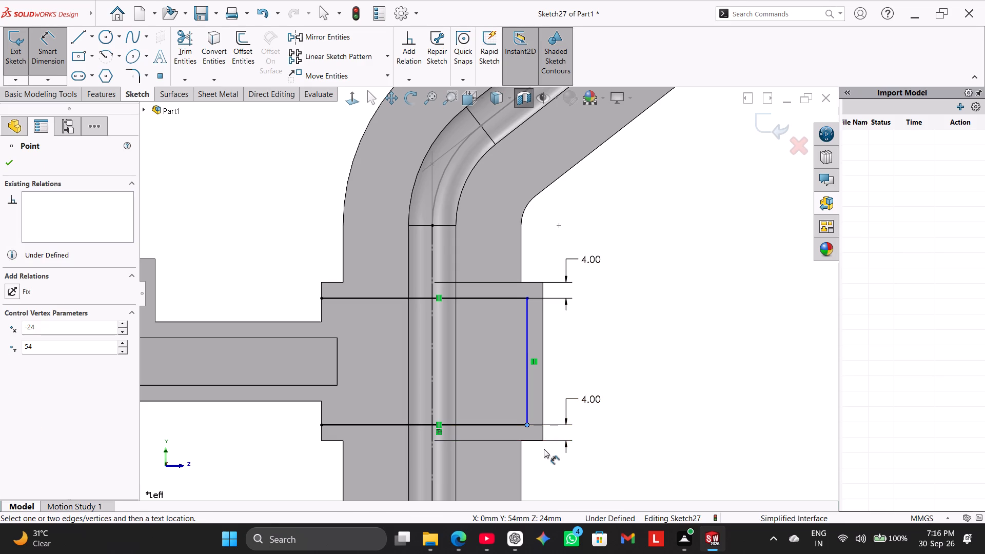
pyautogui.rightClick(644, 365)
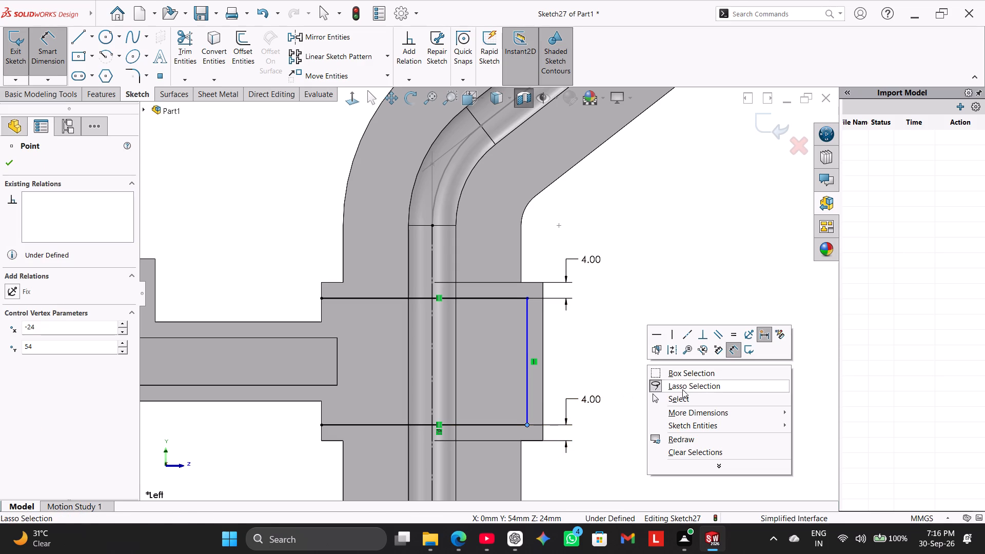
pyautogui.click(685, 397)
# Reposition the lower 4 mm dimension inward, beside the pipe's centerline.
pyautogui.moveTo(595, 401); pyautogui.dragTo(472, 419)
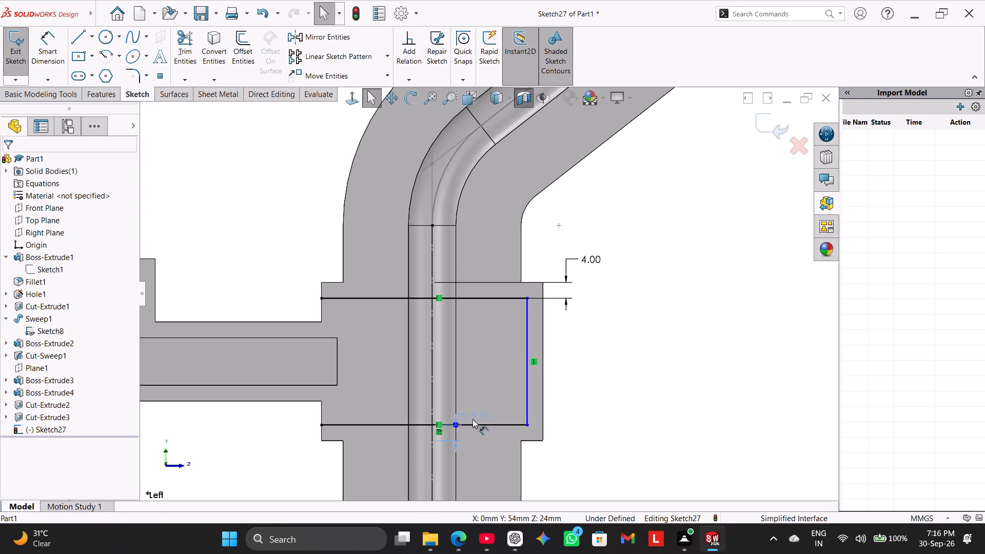
pyautogui.moveTo(472, 419); pyautogui.dragTo(466, 428)
pyautogui.click(483, 453)
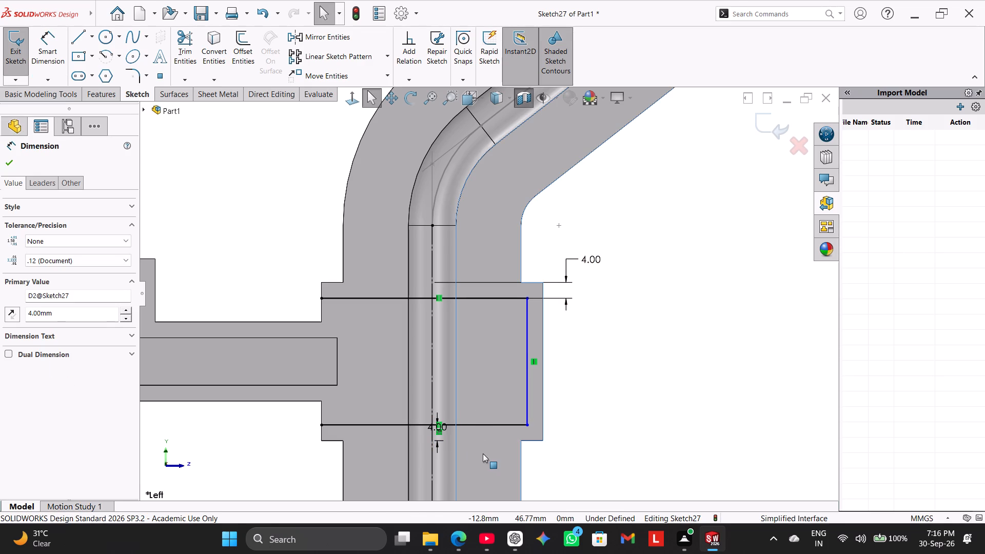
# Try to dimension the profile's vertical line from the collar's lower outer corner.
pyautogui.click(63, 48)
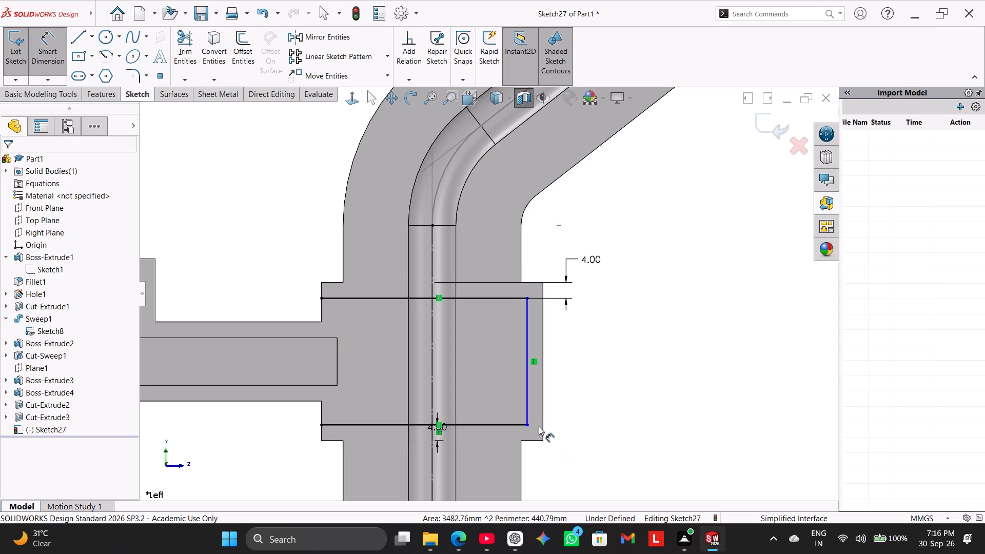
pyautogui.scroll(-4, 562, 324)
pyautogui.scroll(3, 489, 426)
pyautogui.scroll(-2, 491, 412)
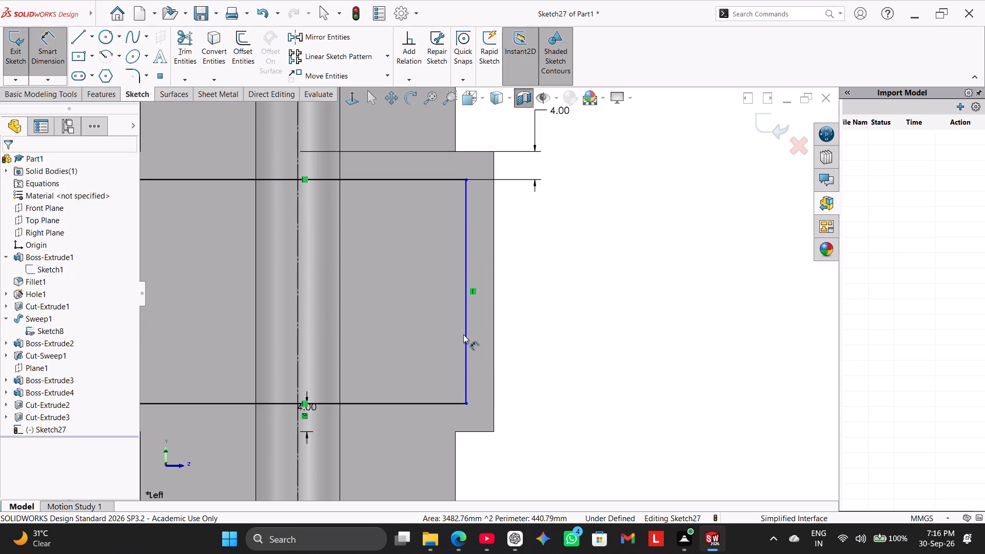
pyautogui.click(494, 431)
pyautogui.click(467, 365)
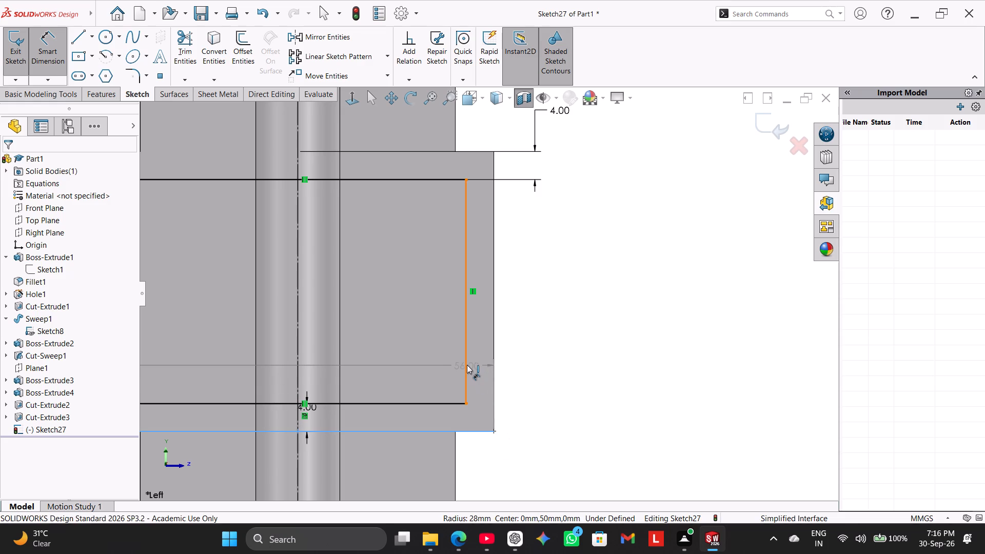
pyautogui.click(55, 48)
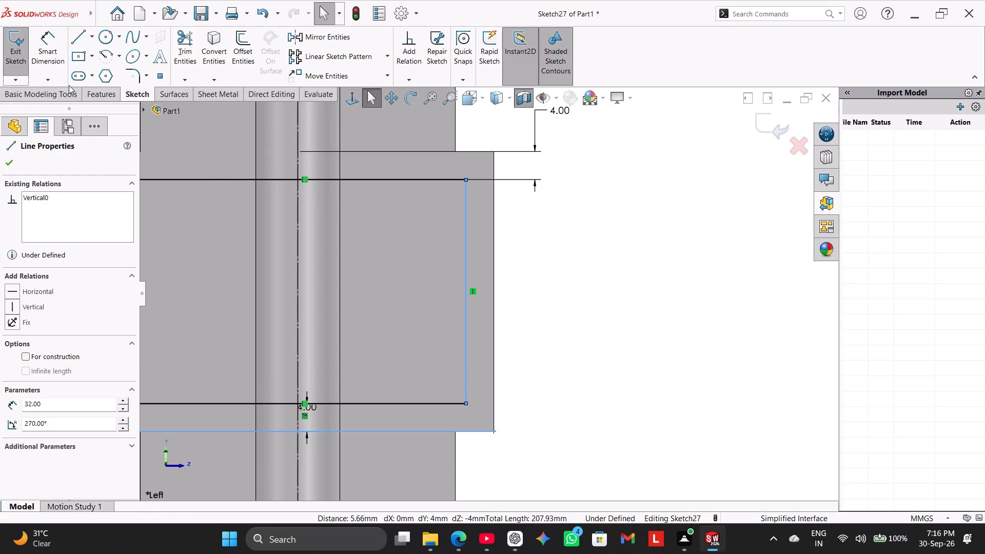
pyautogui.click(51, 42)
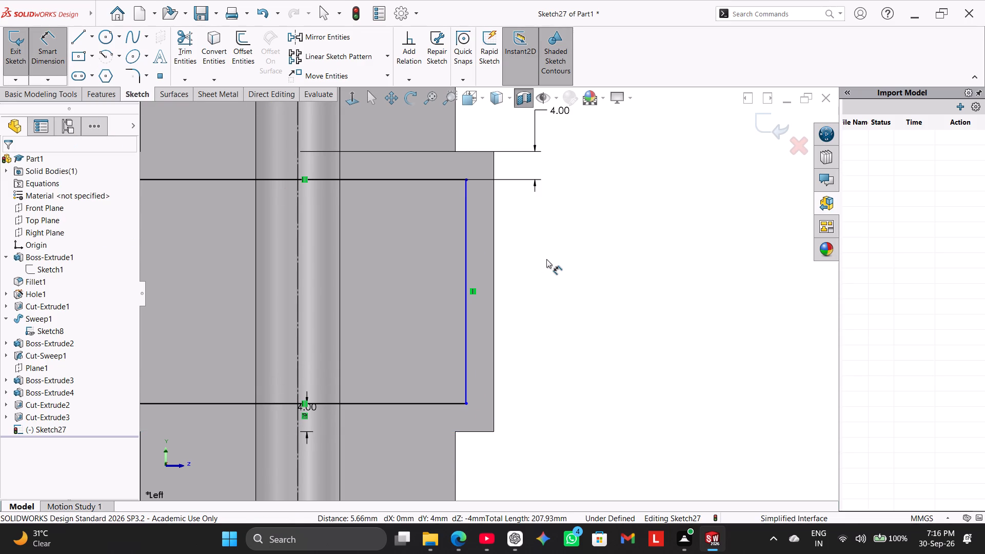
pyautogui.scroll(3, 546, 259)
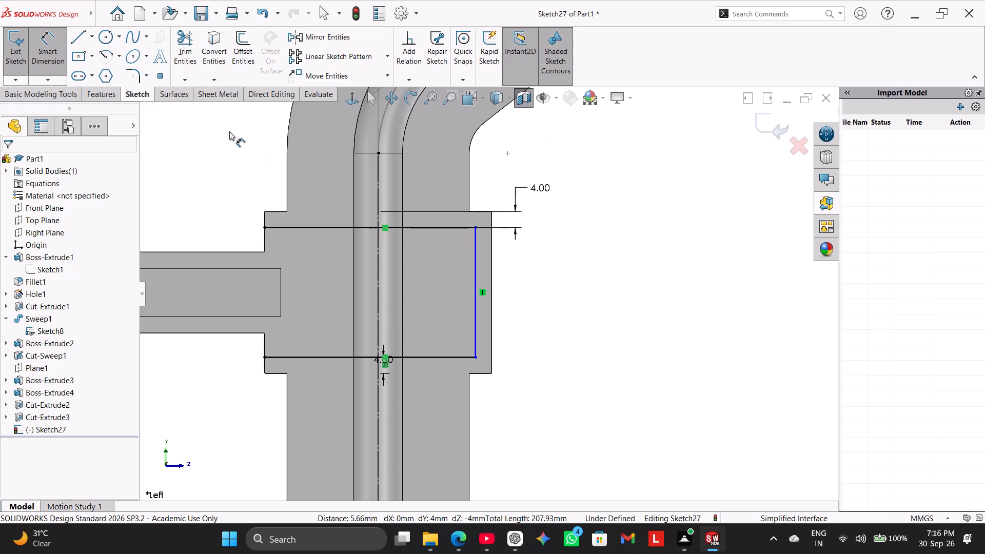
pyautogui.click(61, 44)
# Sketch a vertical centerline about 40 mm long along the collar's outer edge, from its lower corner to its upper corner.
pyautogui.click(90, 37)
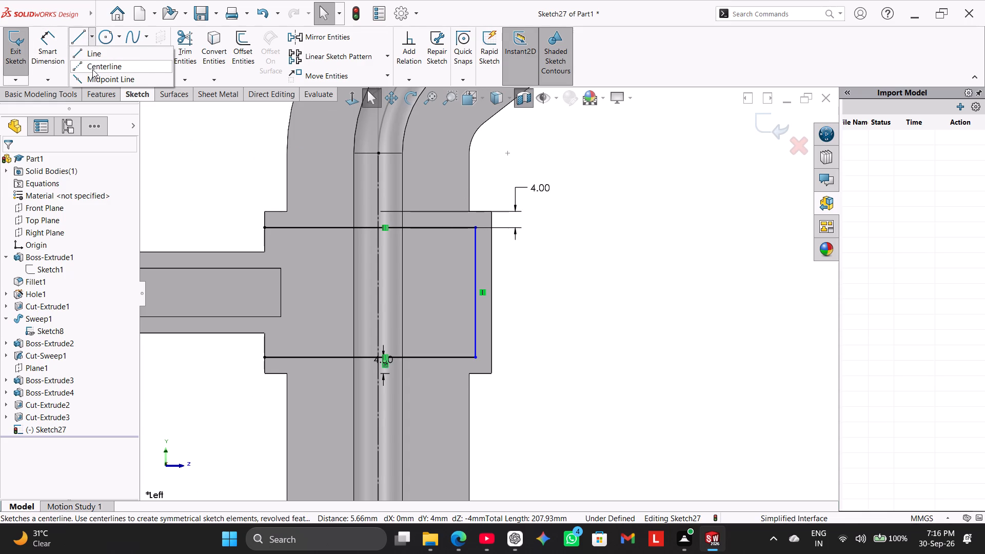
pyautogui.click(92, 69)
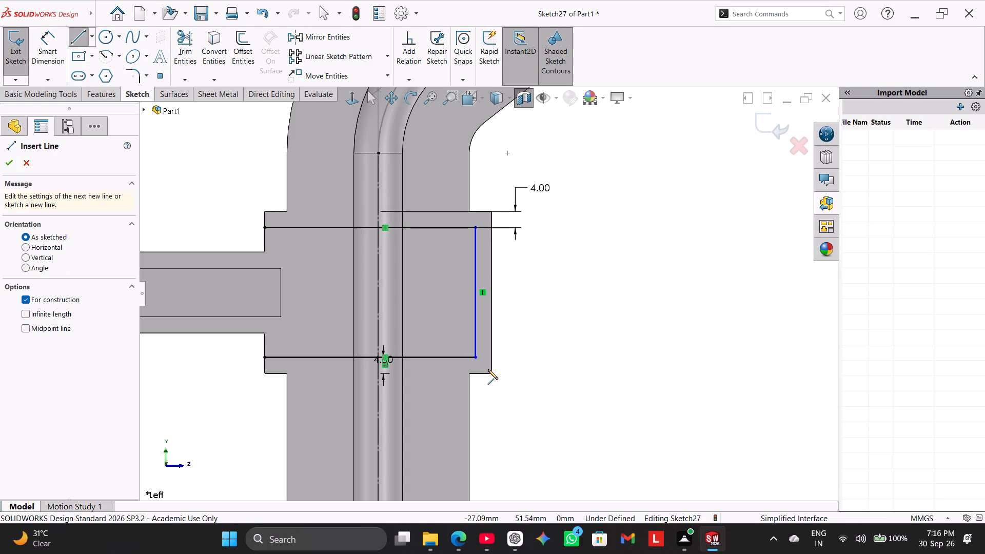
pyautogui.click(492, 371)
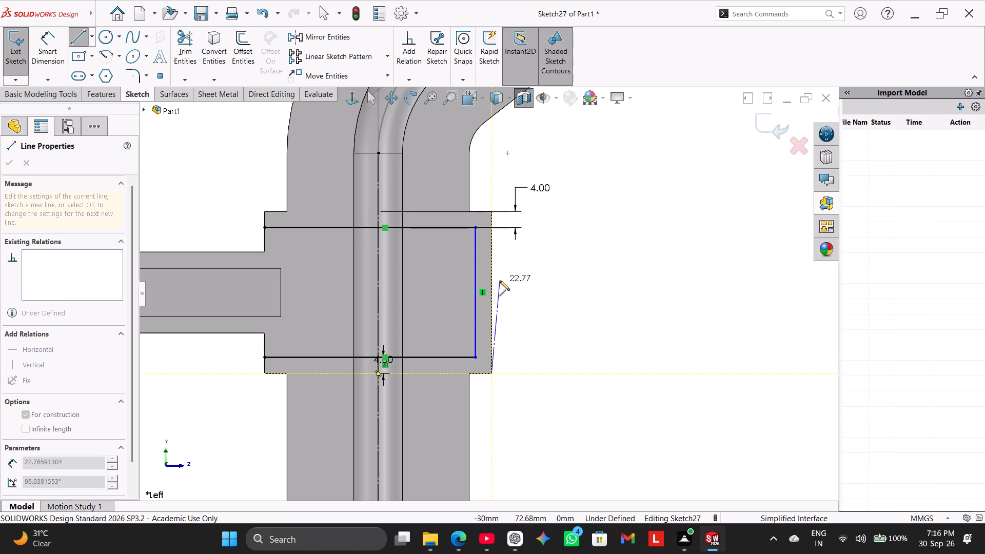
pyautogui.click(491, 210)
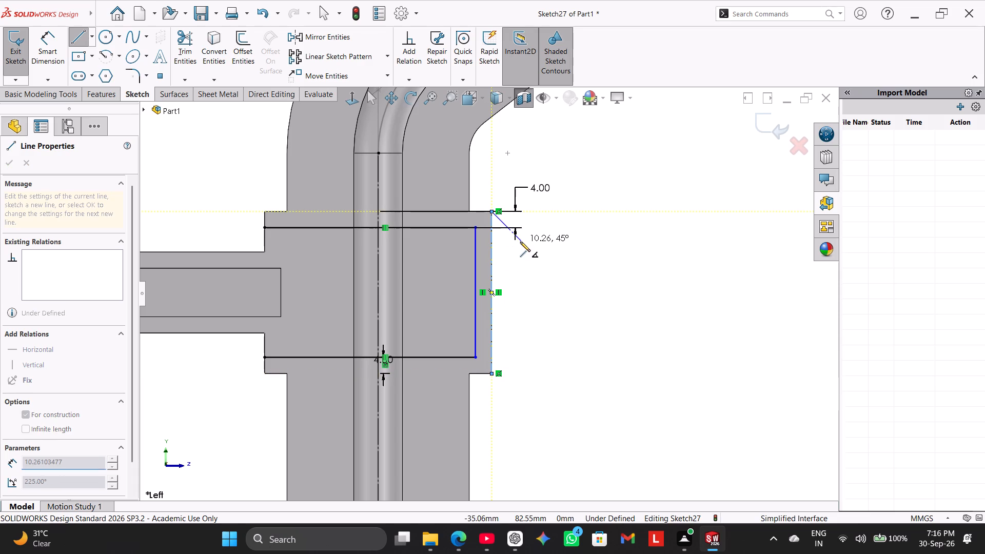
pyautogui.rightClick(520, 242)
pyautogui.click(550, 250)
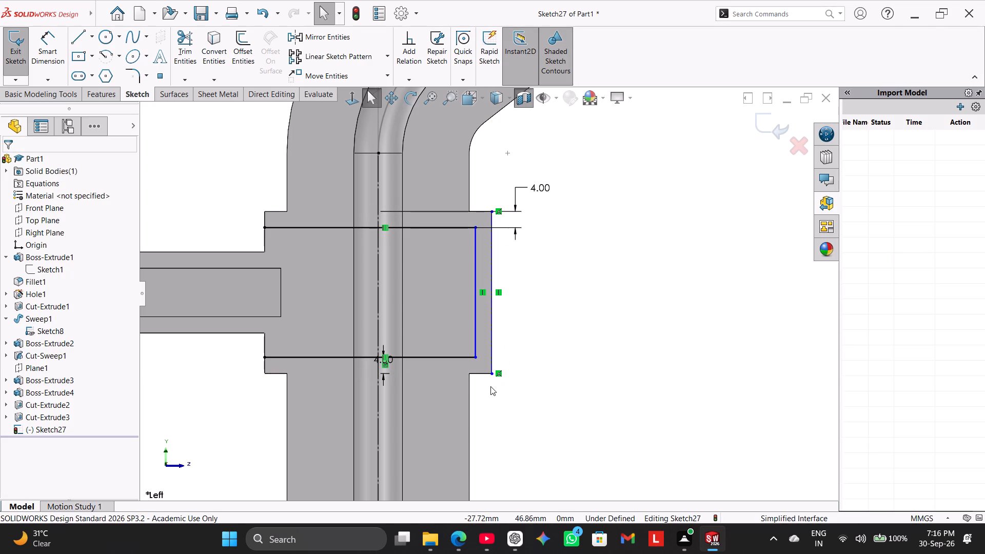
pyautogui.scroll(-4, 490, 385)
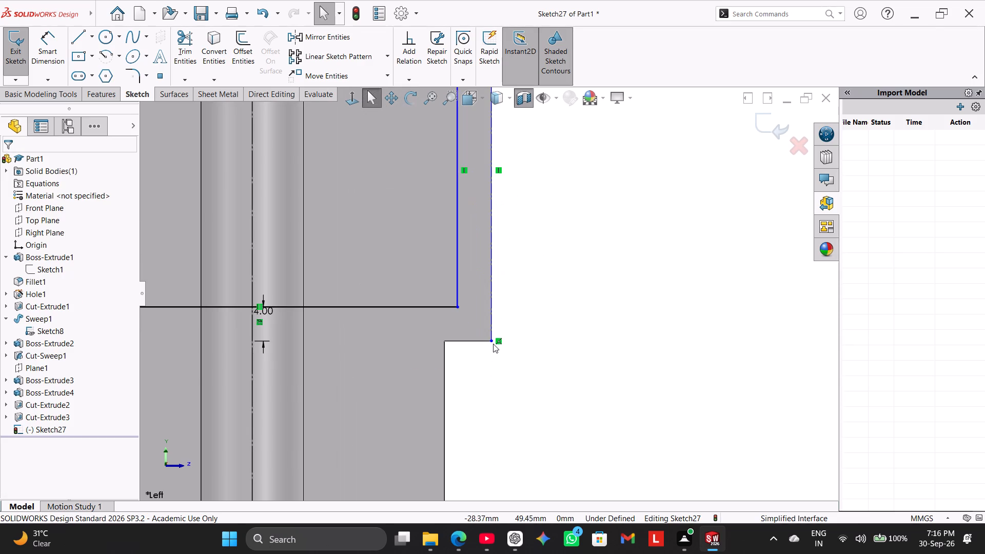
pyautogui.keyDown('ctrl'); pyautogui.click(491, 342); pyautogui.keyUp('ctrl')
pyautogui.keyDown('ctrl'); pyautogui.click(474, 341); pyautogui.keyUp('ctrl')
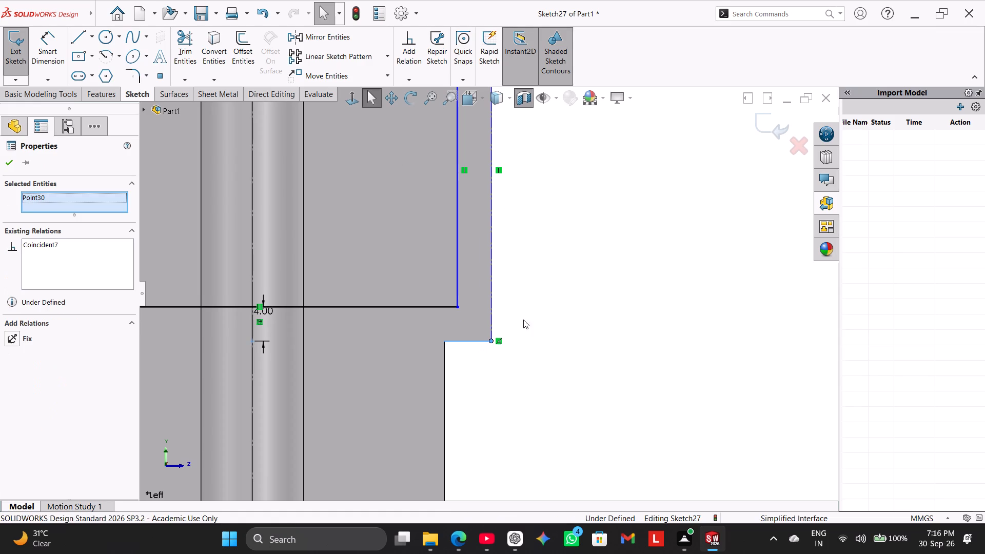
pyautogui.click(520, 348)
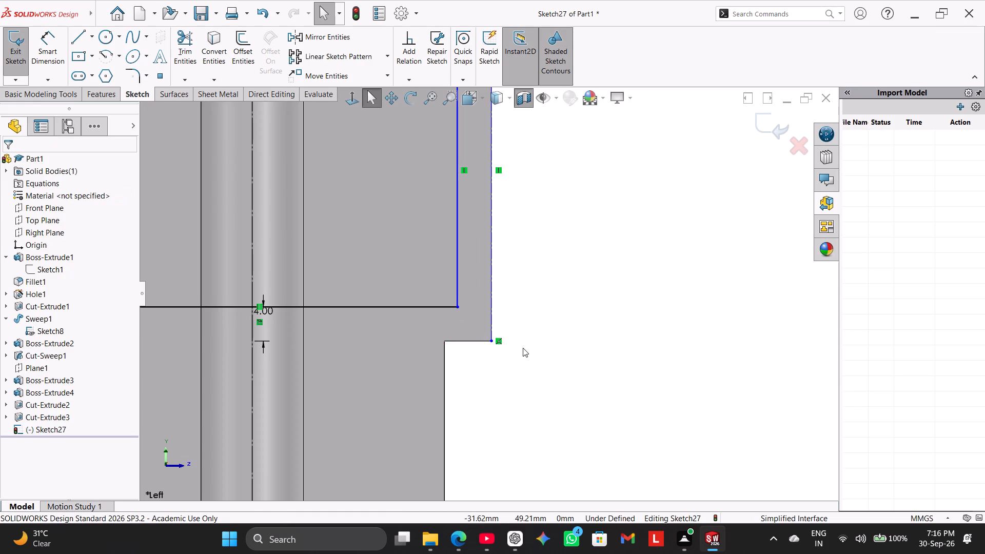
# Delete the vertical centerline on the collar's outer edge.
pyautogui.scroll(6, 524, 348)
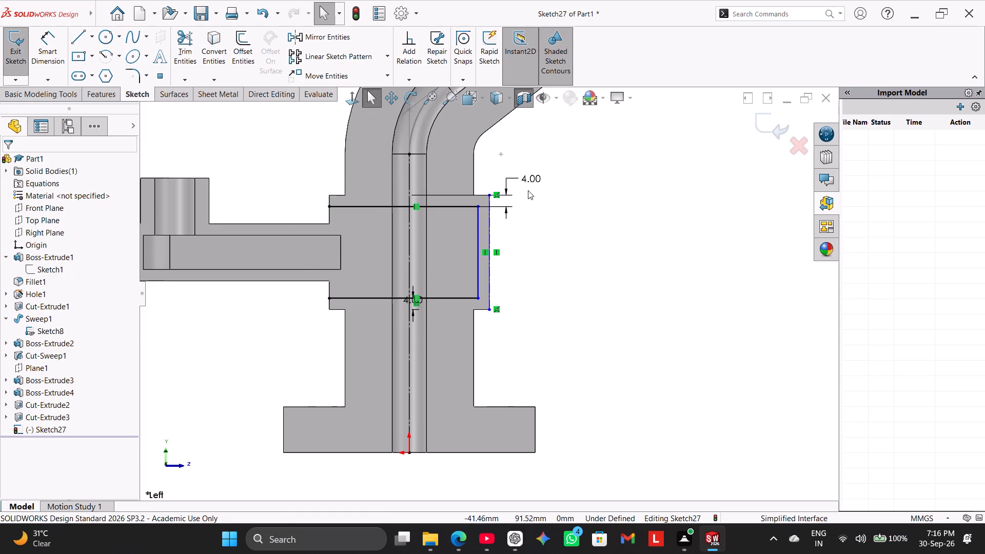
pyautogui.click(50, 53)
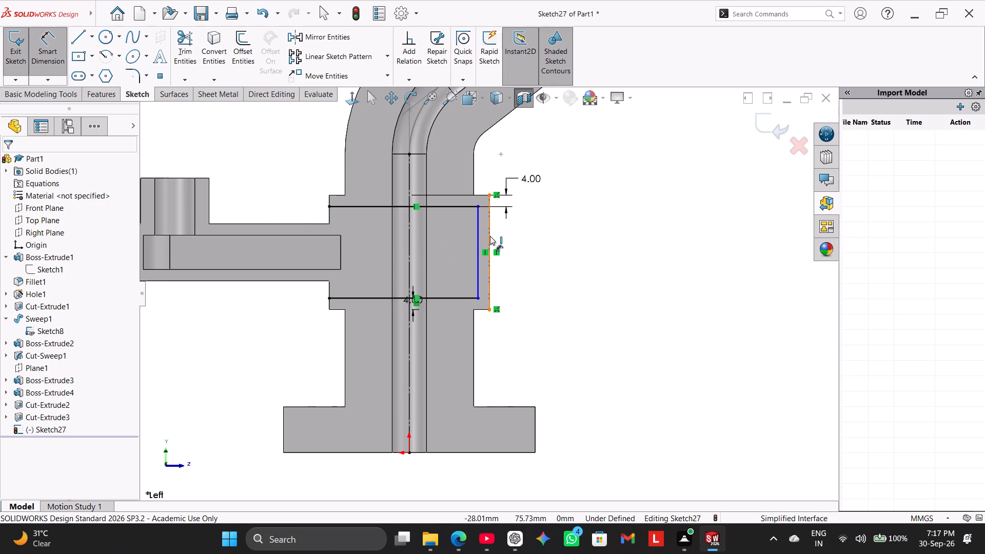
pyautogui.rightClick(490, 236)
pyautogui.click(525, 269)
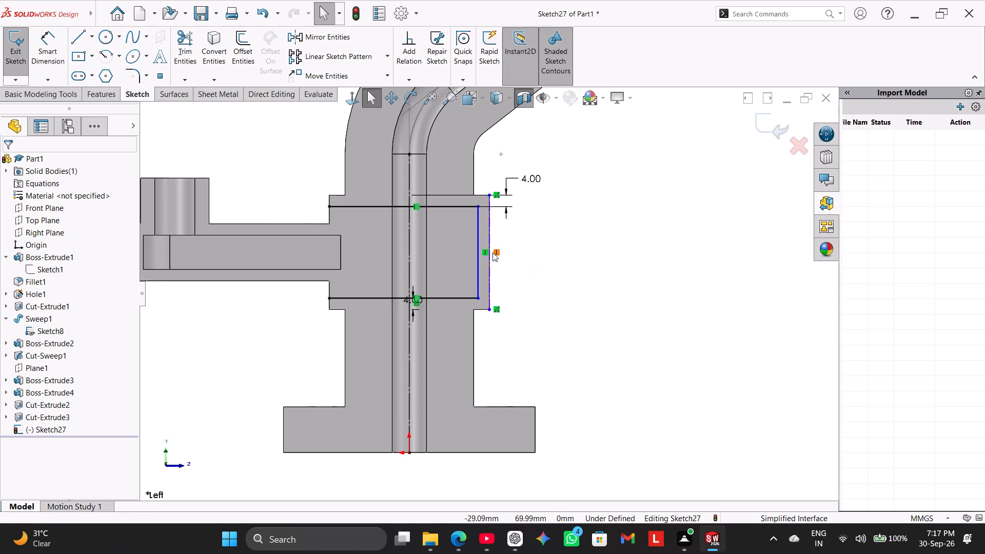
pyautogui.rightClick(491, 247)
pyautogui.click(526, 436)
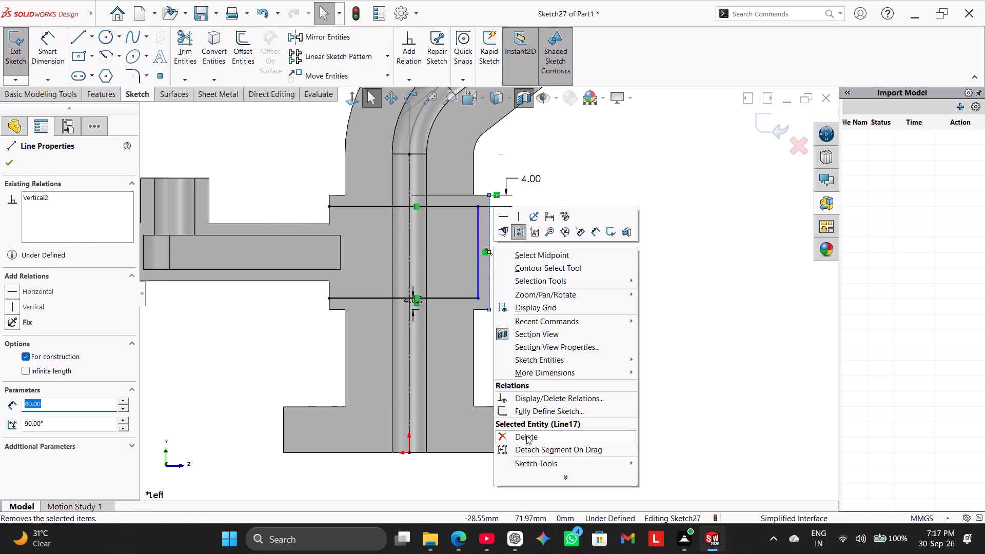
# Dimension the vertical line about the pipe's centerline as a doubled distance of 56-8, giving 48 mm.
pyautogui.click(40, 48)
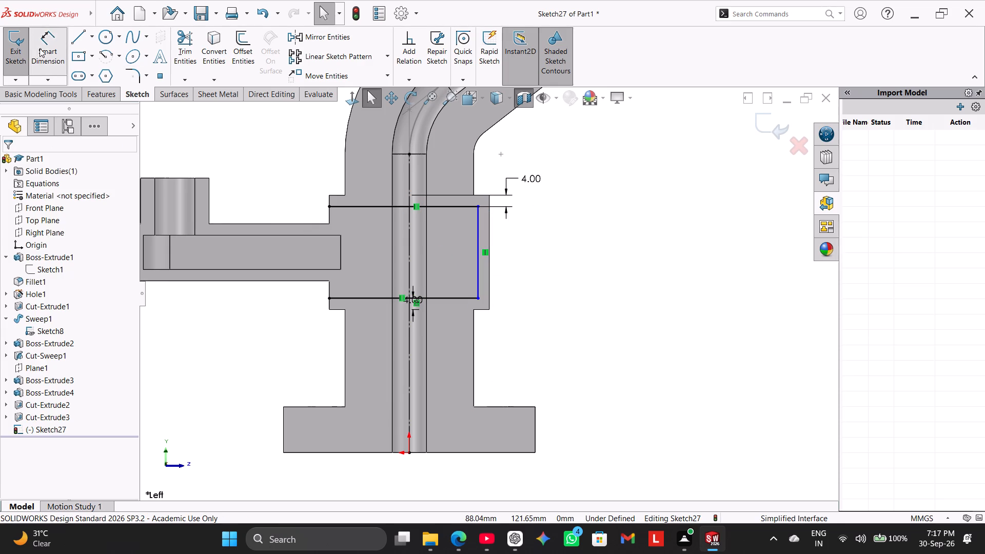
pyautogui.click(478, 235)
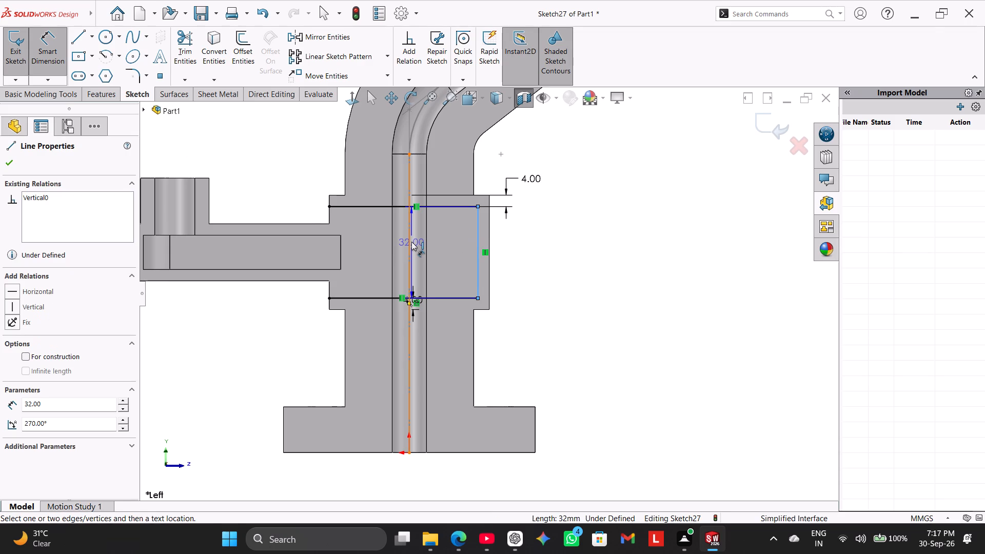
pyautogui.click(407, 243)
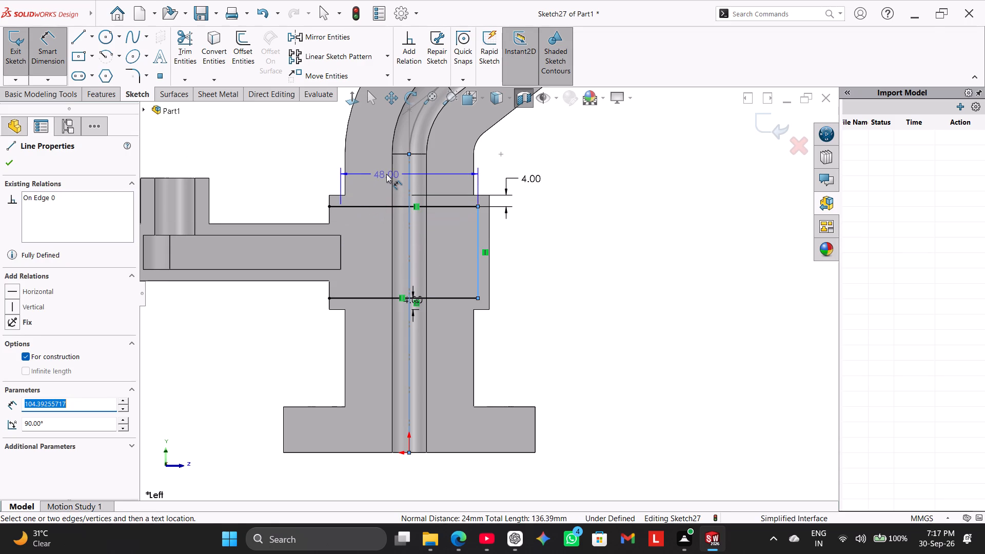
pyautogui.click(378, 176)
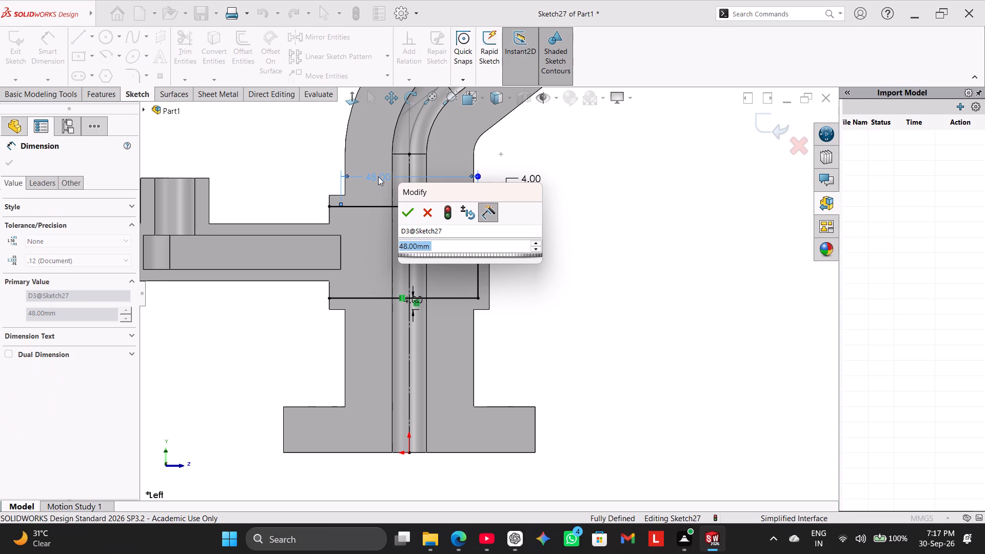
pyautogui.write('56-8')
pyautogui.press('Return')
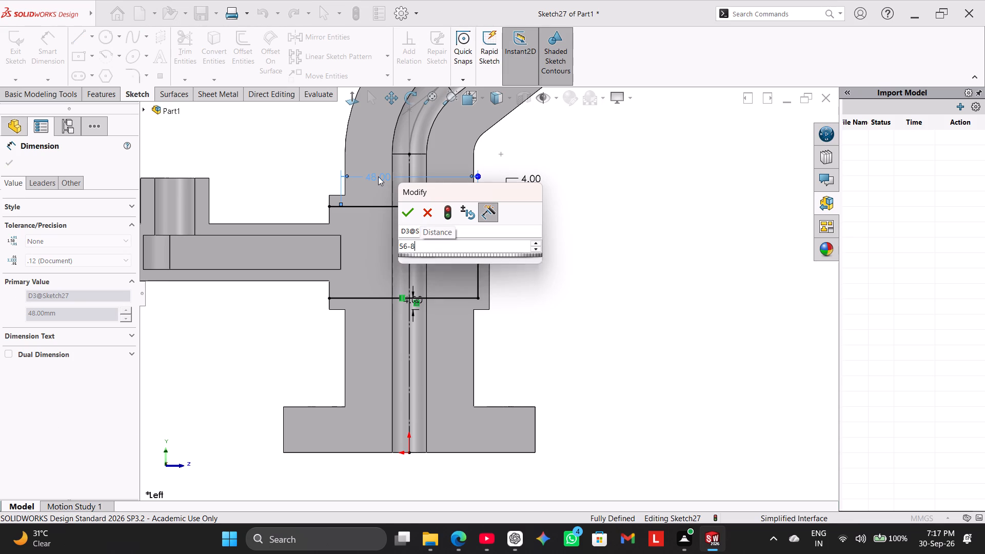
pyautogui.rightClick(604, 204)
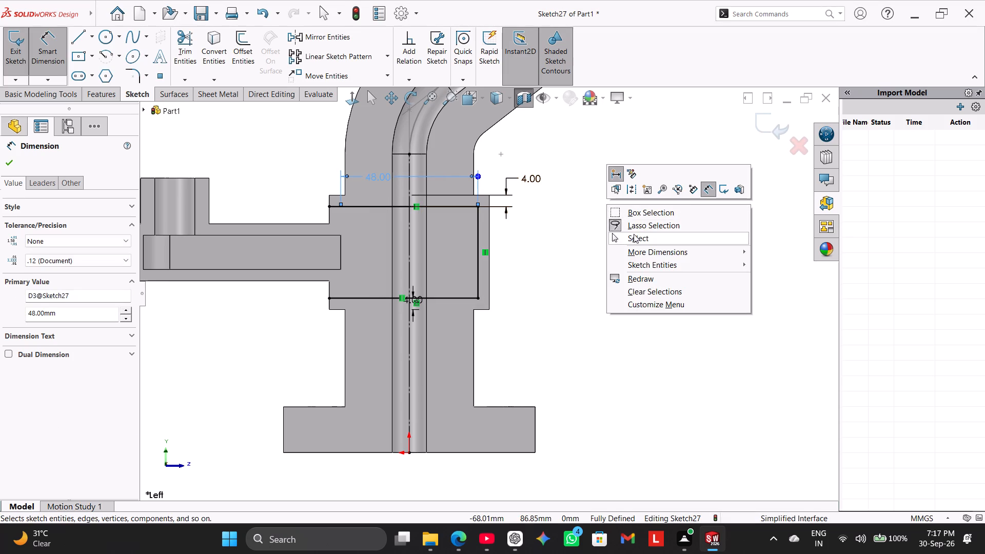
pyautogui.click(635, 234)
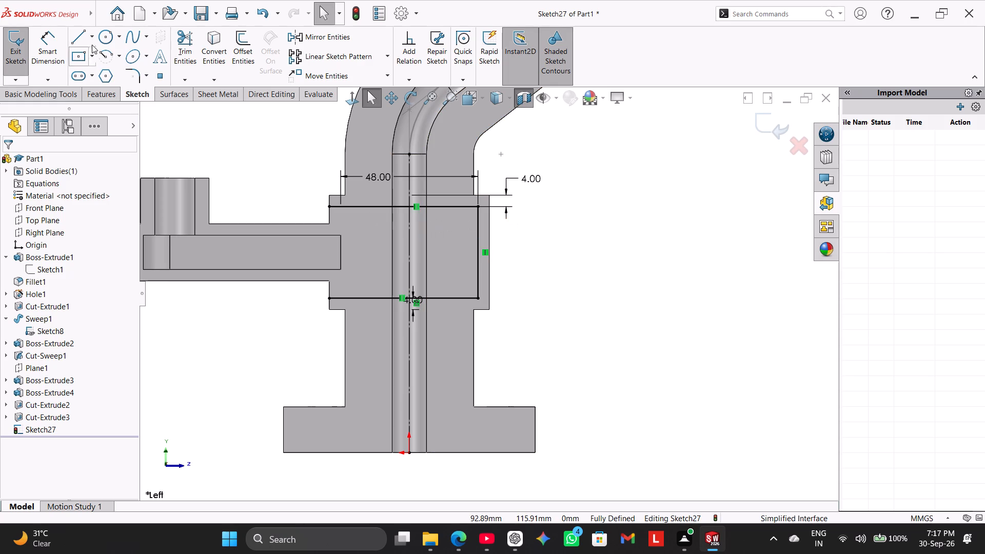
# Trim the upper and lower offset lines back to the pipe's centerline, removing their portions on the arm side.
pyautogui.click(185, 42)
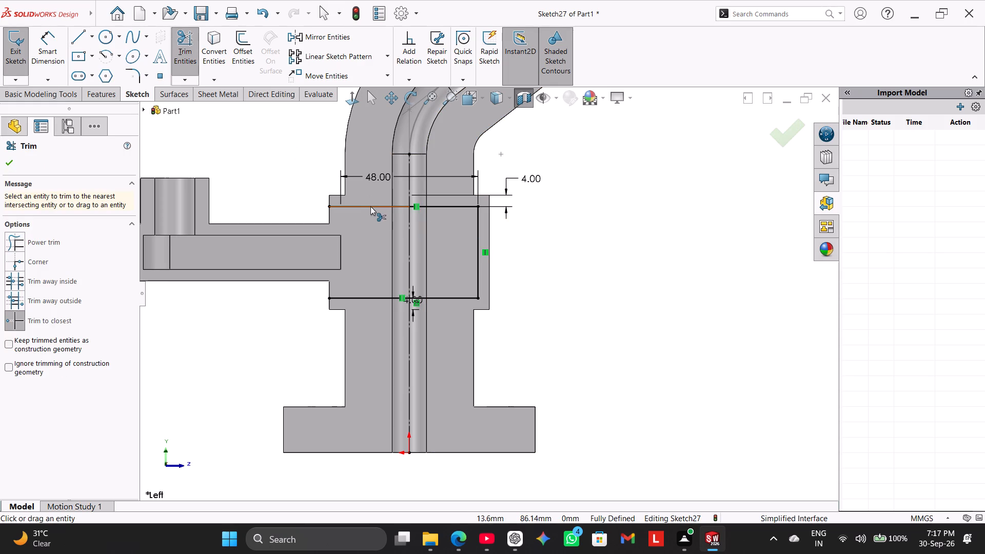
pyautogui.click(370, 206)
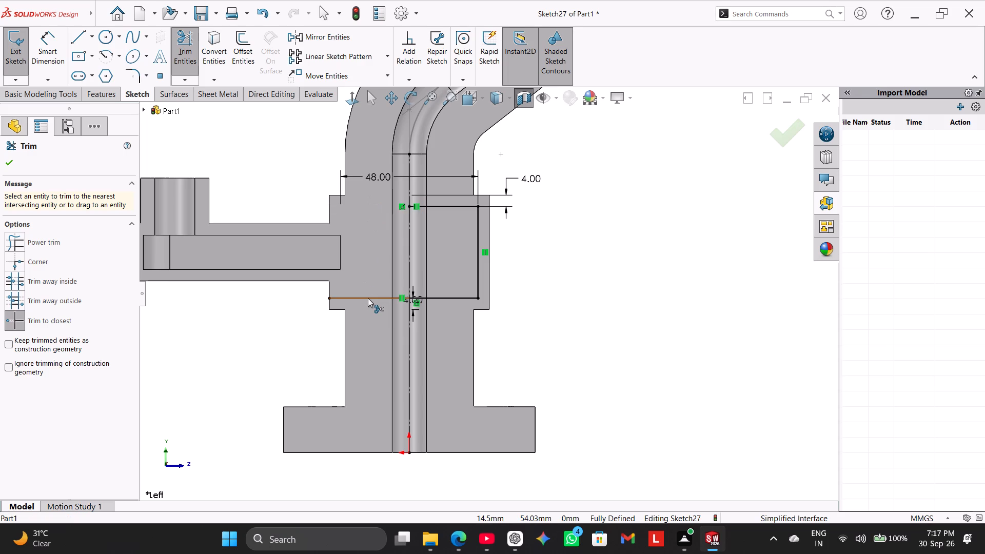
pyautogui.click(368, 298)
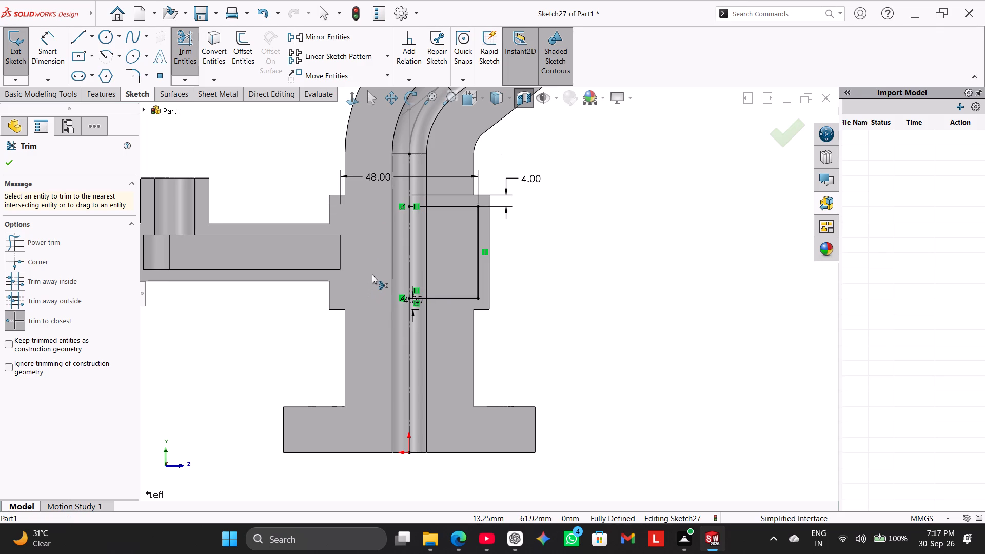
pyautogui.rightClick(602, 204)
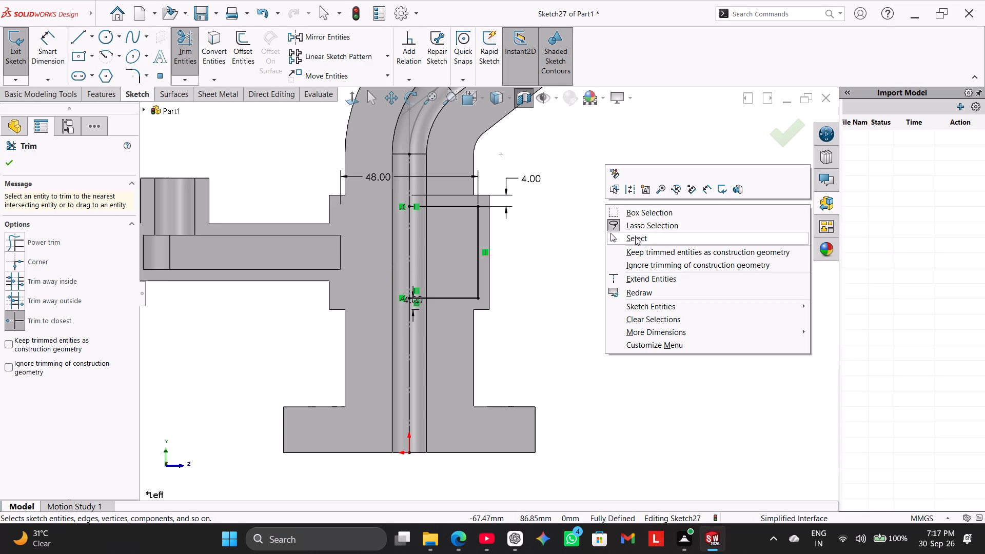
pyautogui.click(635, 236)
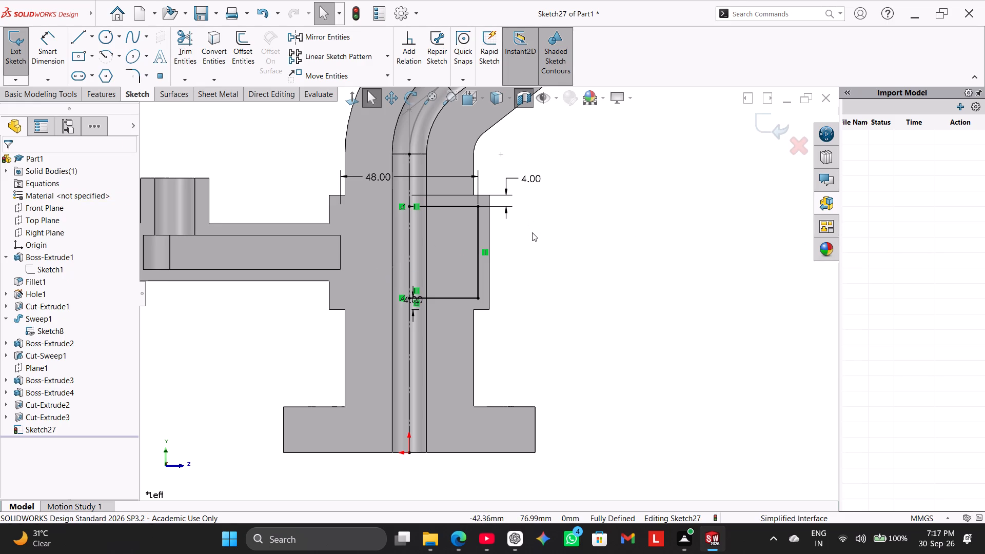
# Revolve-cut the collar profile 360 degrees about the pipe's centerline, letting the open sketch be closed automatically.
pyautogui.scroll(1, 533, 232)
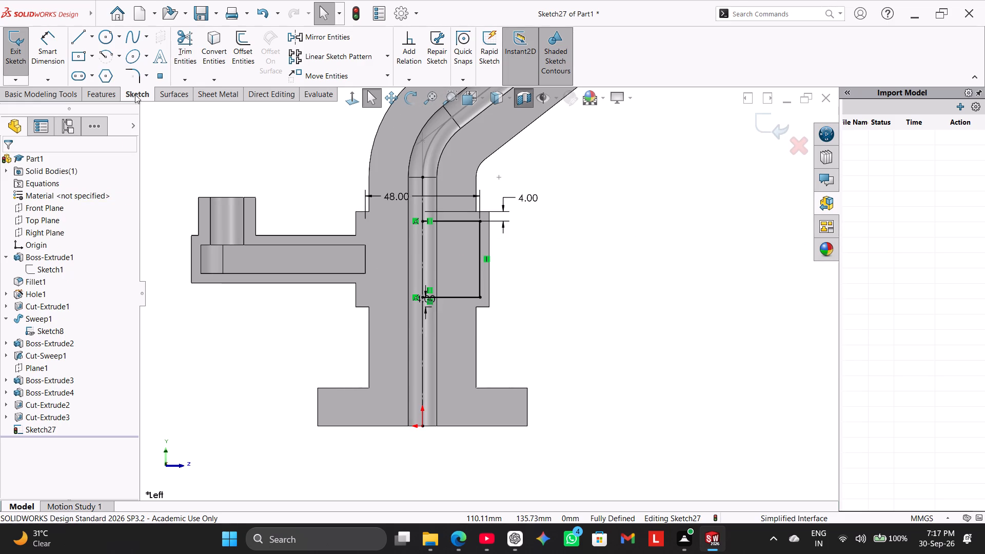
pyautogui.click(102, 90)
pyautogui.click(248, 53)
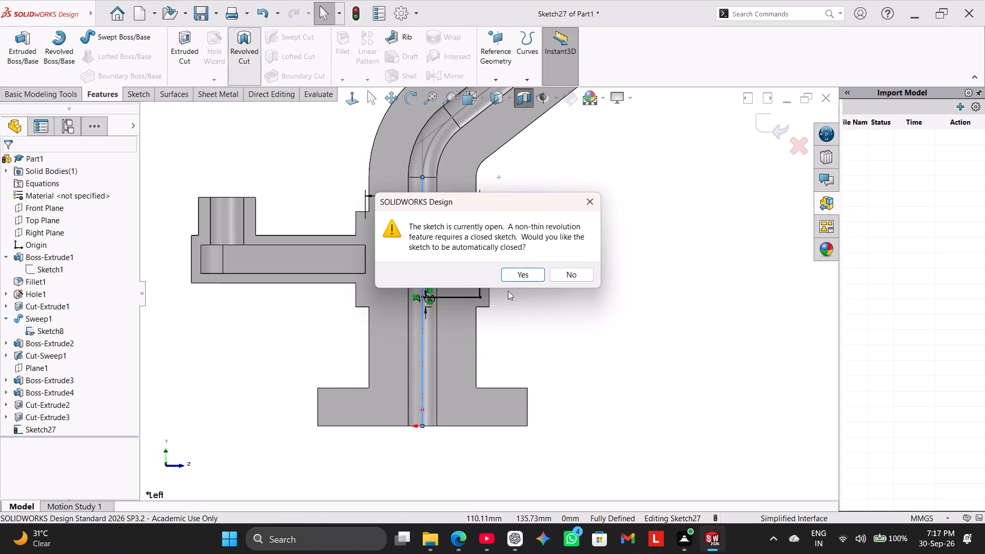
pyautogui.click(516, 273)
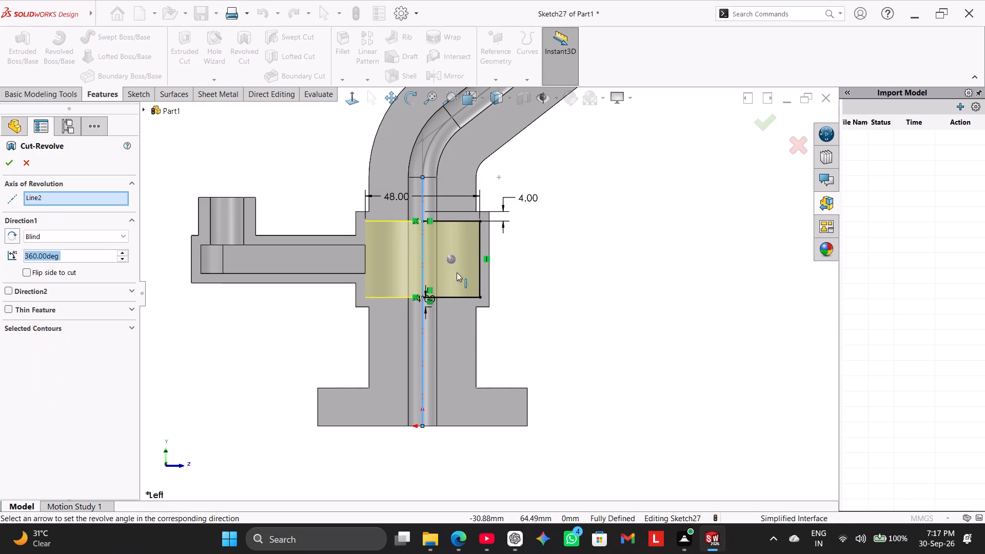
pyautogui.moveTo(267, 179); pyautogui.dragTo(273, 178, button='middle')
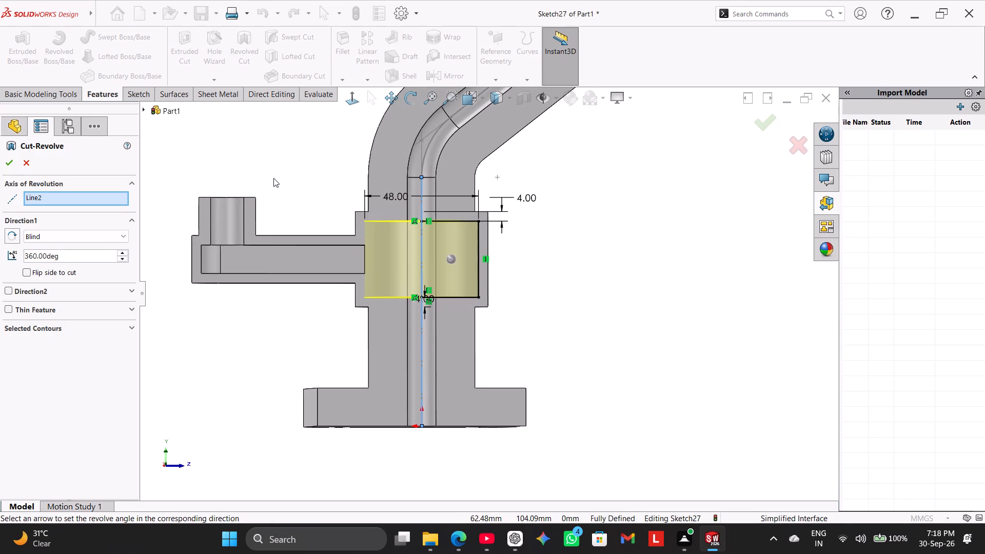
pyautogui.click(14, 161)
pyautogui.click(245, 328)
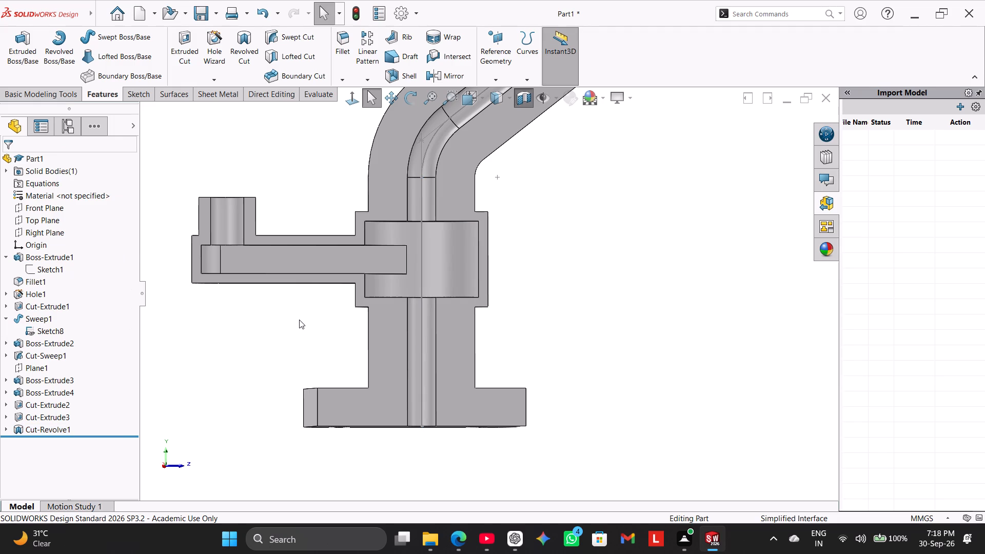
# Renew the section view on the Right Plane and examine the collar's internal cavity square to the cut.
pyautogui.moveTo(309, 324); pyautogui.dragTo(334, 400, button='middle')
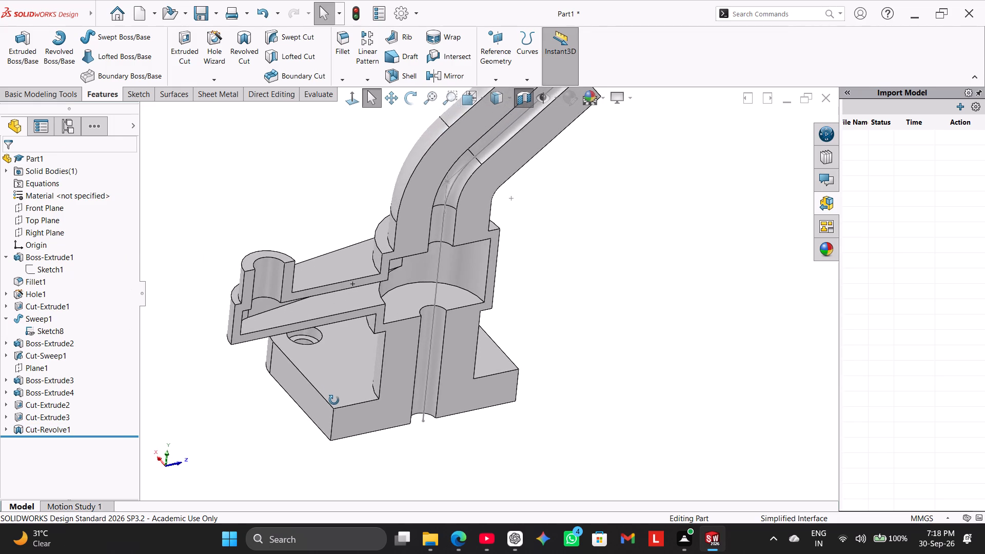
pyautogui.moveTo(334, 400); pyautogui.dragTo(348, 286, button='middle')
pyautogui.click(349, 102)
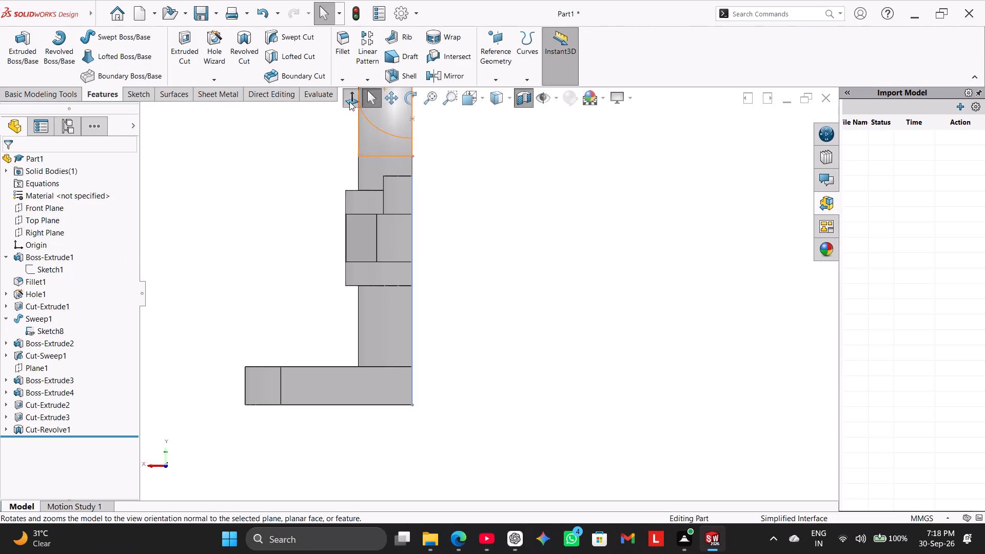
pyautogui.click(351, 105)
pyautogui.click(353, 92)
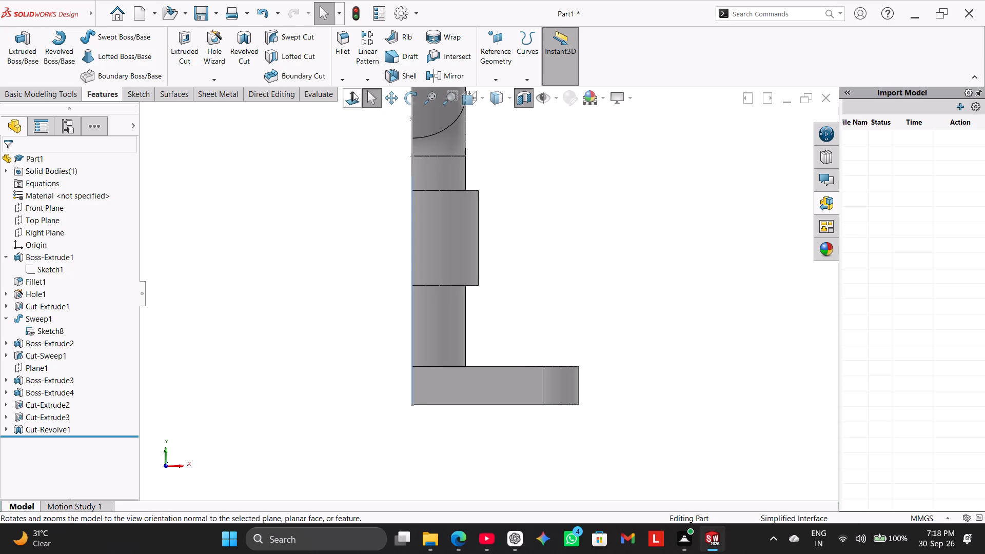
pyautogui.click(523, 104)
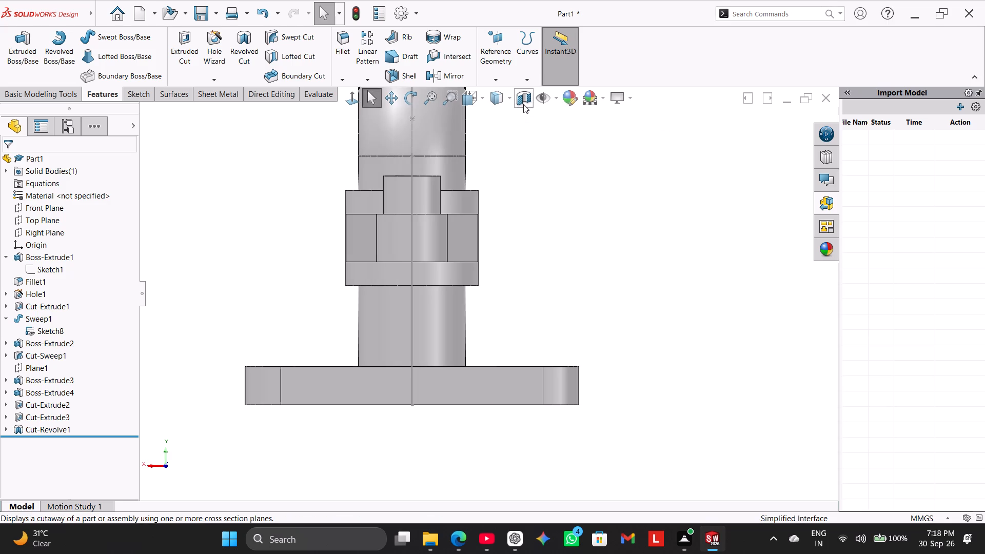
pyautogui.click(523, 96)
pyautogui.moveTo(347, 181); pyautogui.dragTo(346, 181, button='middle')
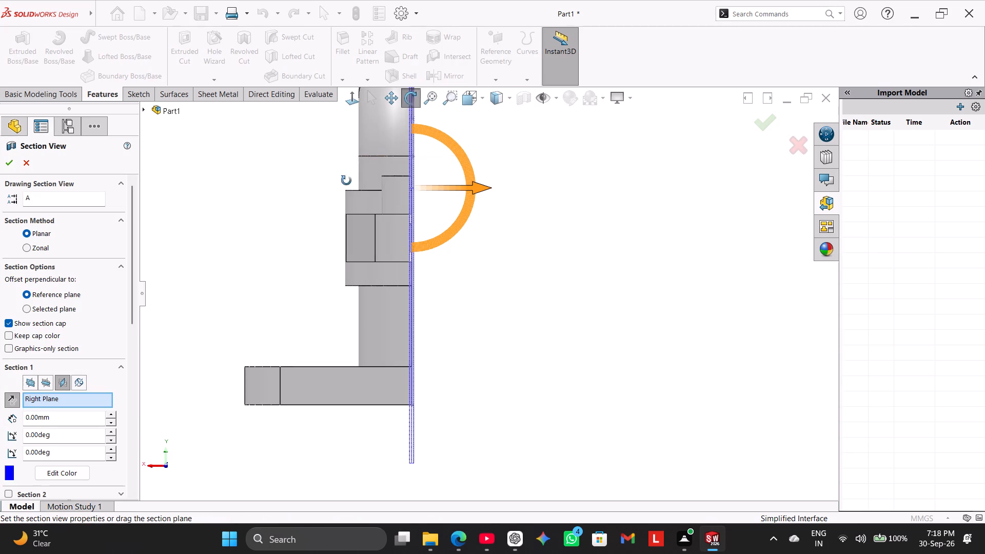
pyautogui.moveTo(346, 181); pyautogui.dragTo(273, 188, button='middle')
pyautogui.click(349, 100)
pyautogui.click(349, 100)
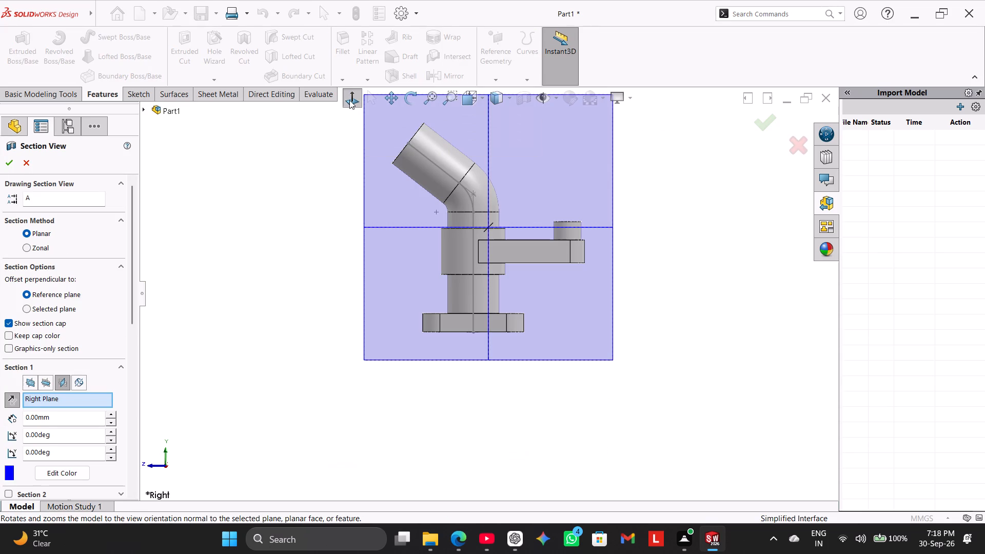
pyautogui.click(349, 100)
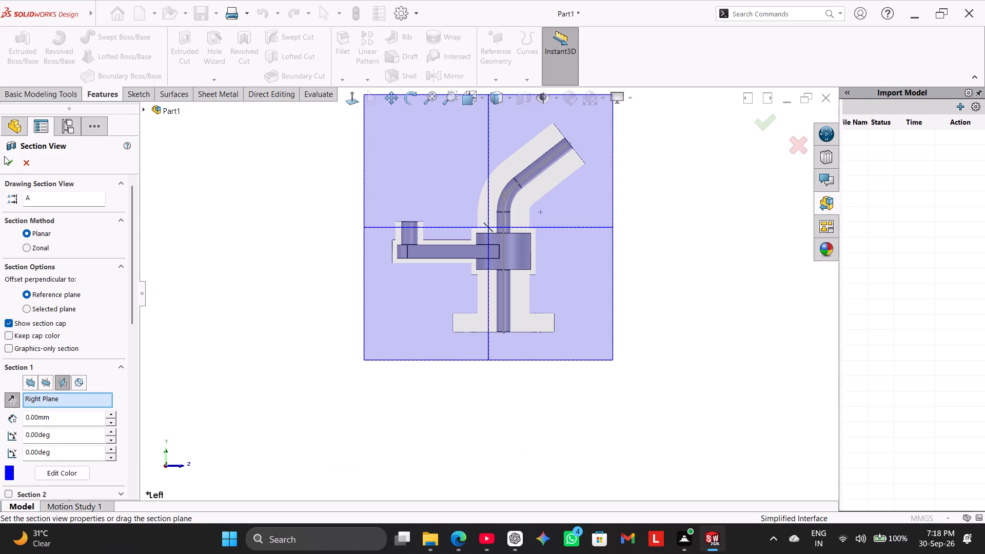
pyautogui.click(6, 160)
pyautogui.scroll(-2, 493, 216)
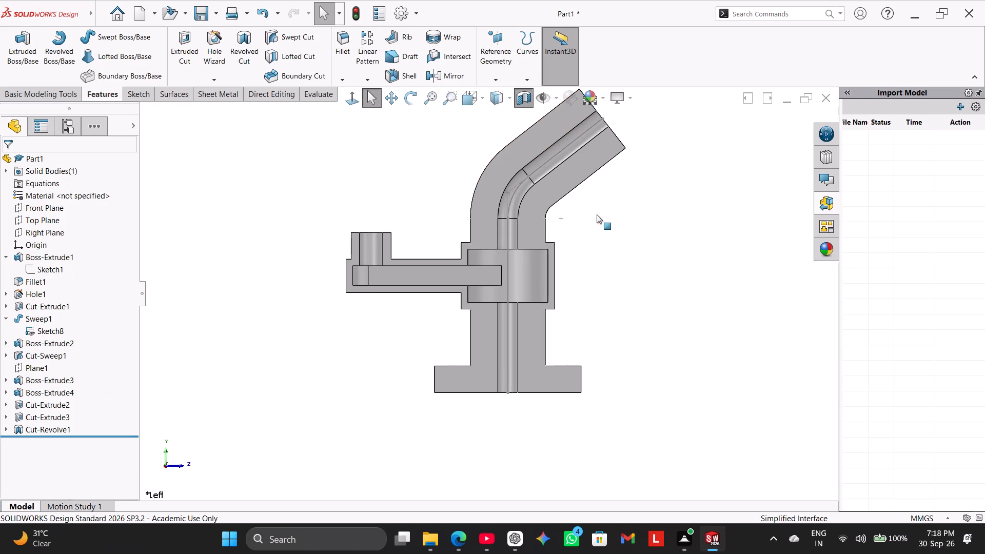
pyautogui.scroll(1, 597, 213)
pyautogui.scroll(-2, 597, 213)
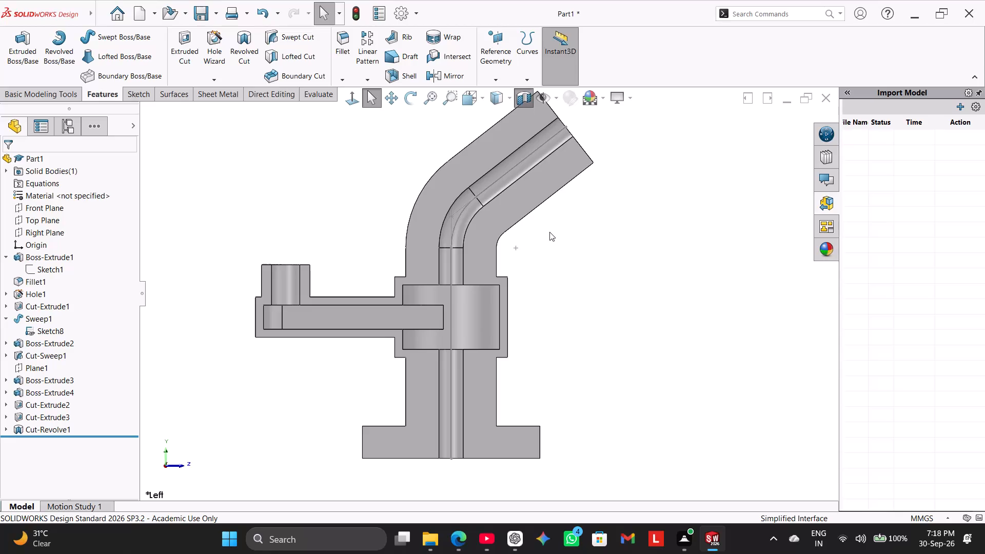
# On the base flange's underside, sketch a circle about 59 mm in diameter centred on the origin.
pyautogui.moveTo(560, 361); pyautogui.dragTo(542, 238, button='middle')
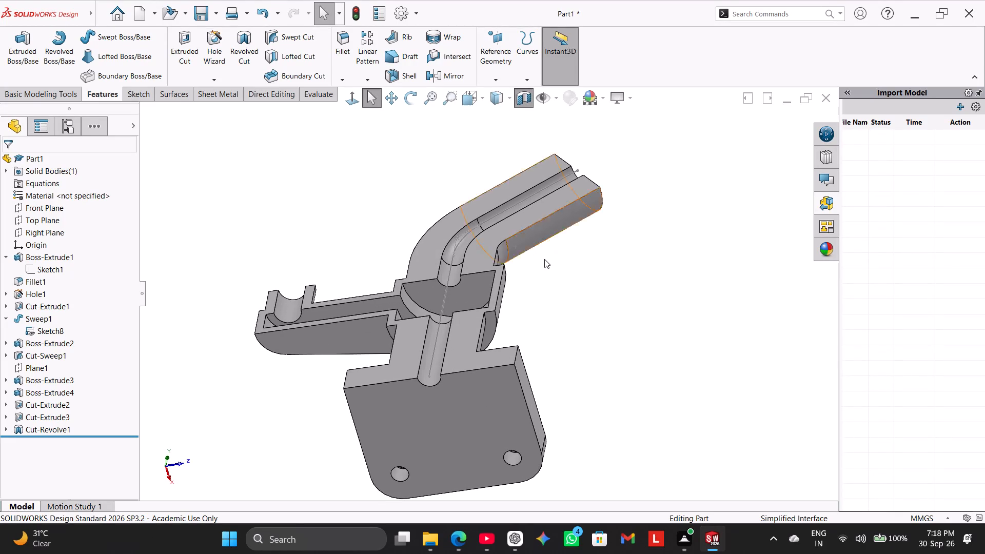
pyautogui.moveTo(552, 332); pyautogui.dragTo(564, 293, button='middle')
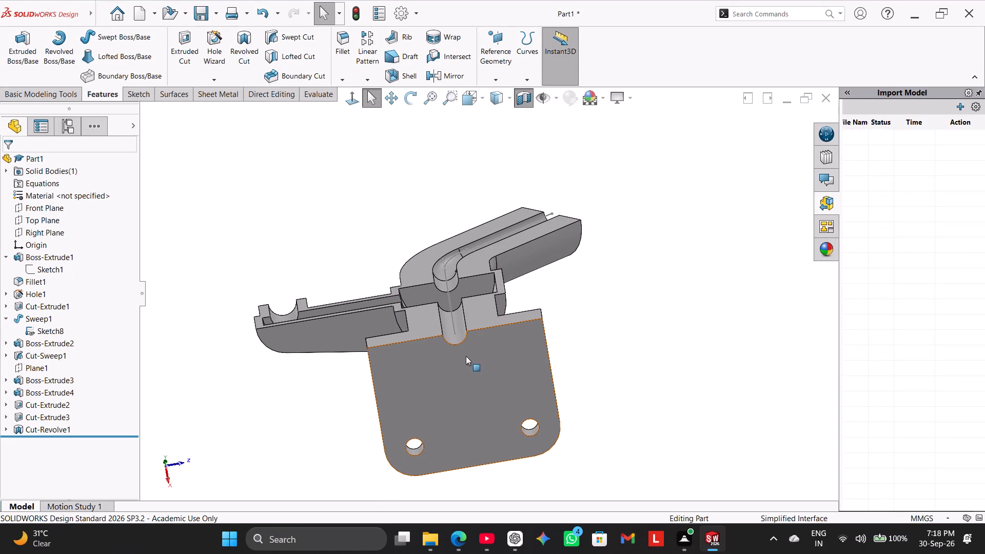
pyautogui.rightClick(479, 360)
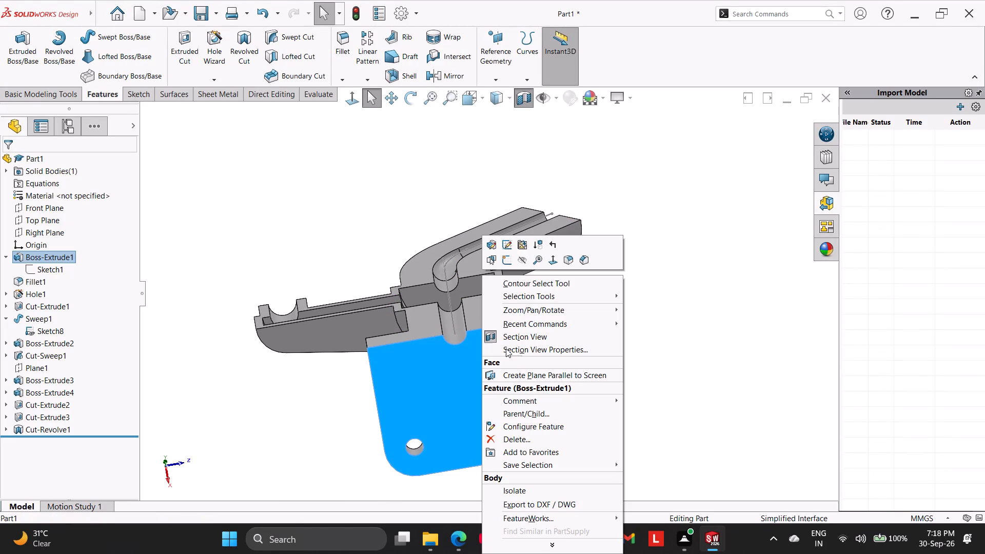
pyautogui.click(507, 260)
pyautogui.click(364, 265)
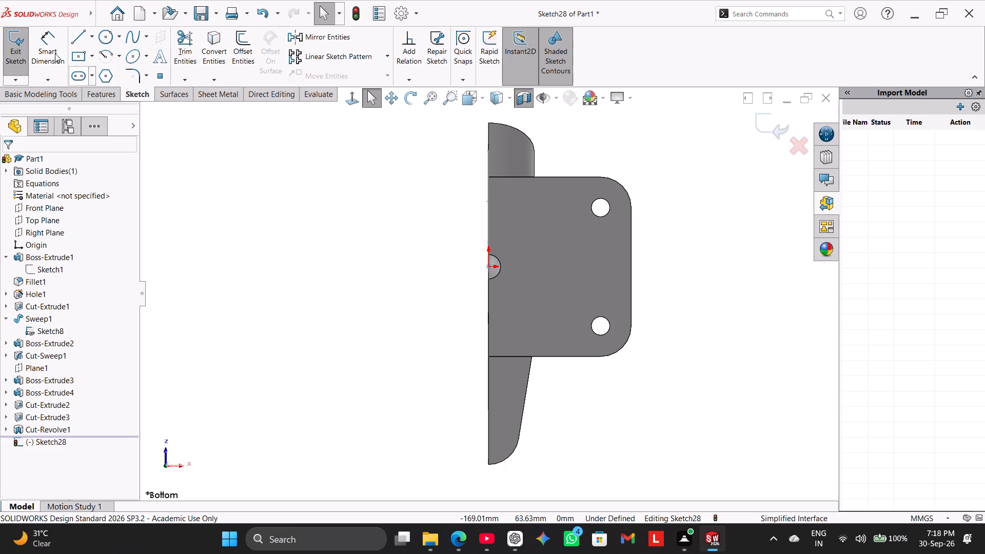
pyautogui.click(108, 36)
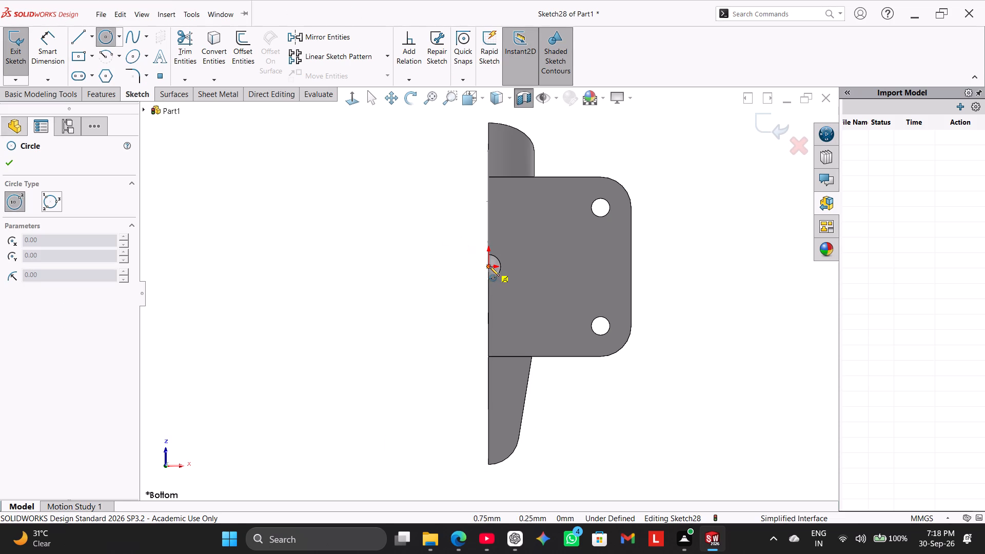
pyautogui.click(489, 266)
pyautogui.click(541, 295)
pyautogui.rightClick(259, 214)
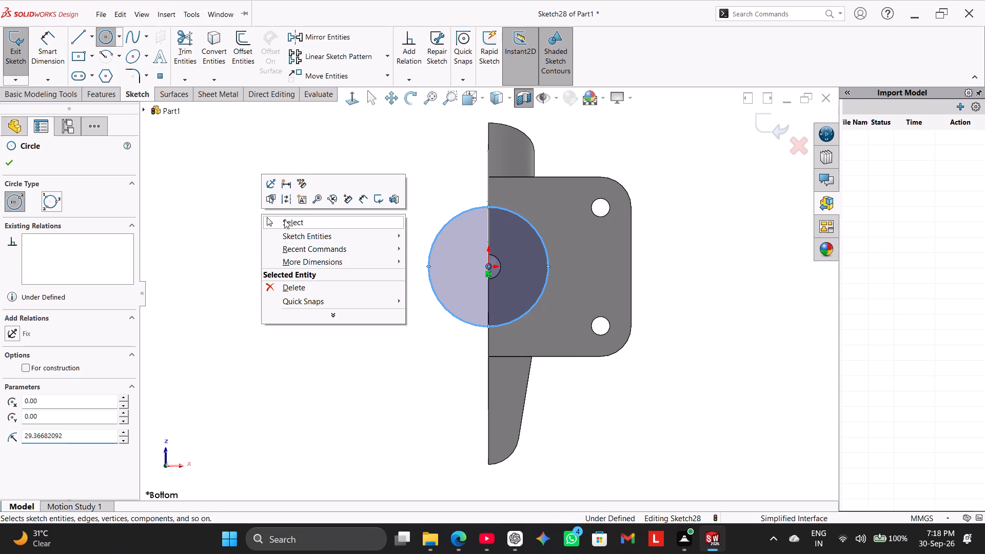
pyautogui.click(291, 223)
# Dimension the circle on the flange's underside to a 37 mm diameter.
pyautogui.click(48, 47)
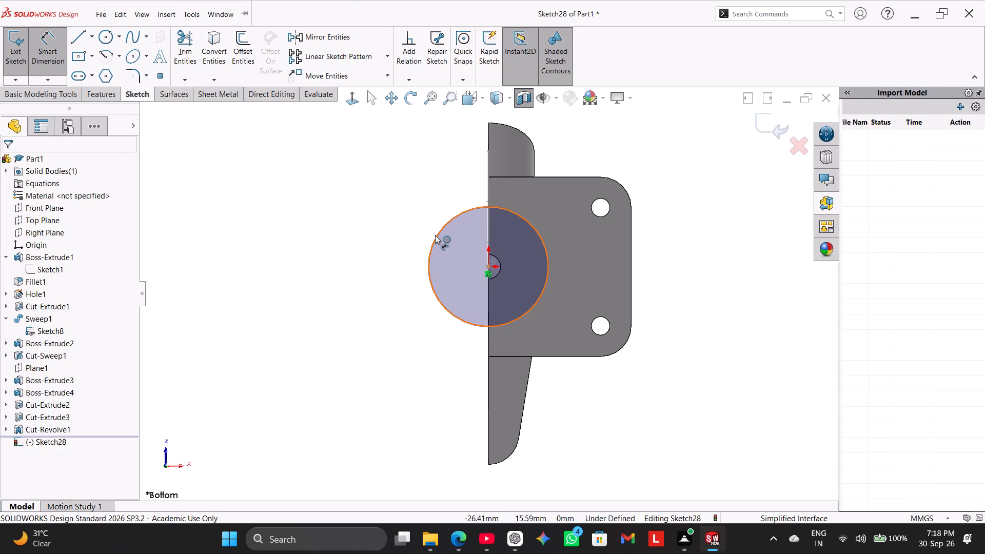
pyautogui.click(435, 235)
pyautogui.click(408, 167)
pyautogui.write('37')
pyautogui.press('Return')
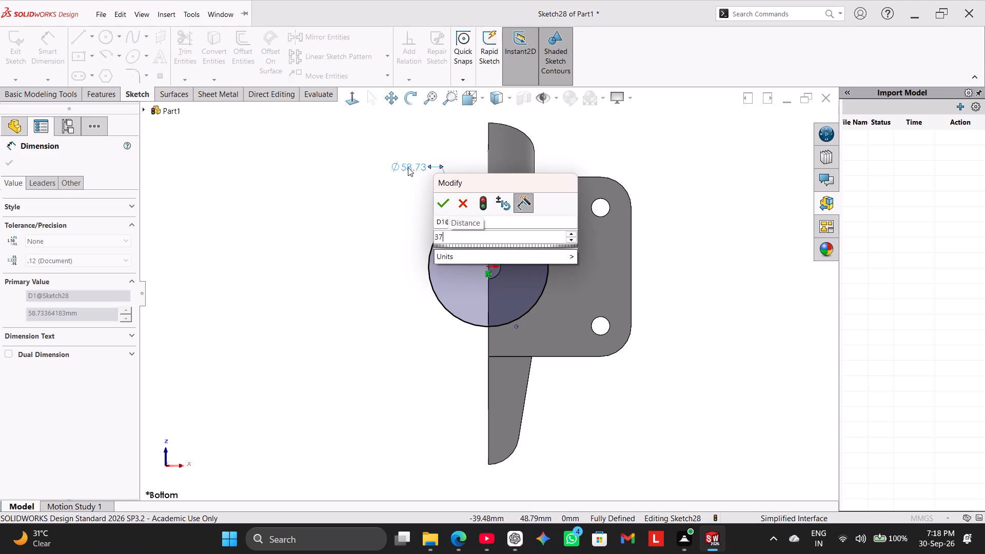
pyautogui.rightClick(232, 309)
pyautogui.click(280, 340)
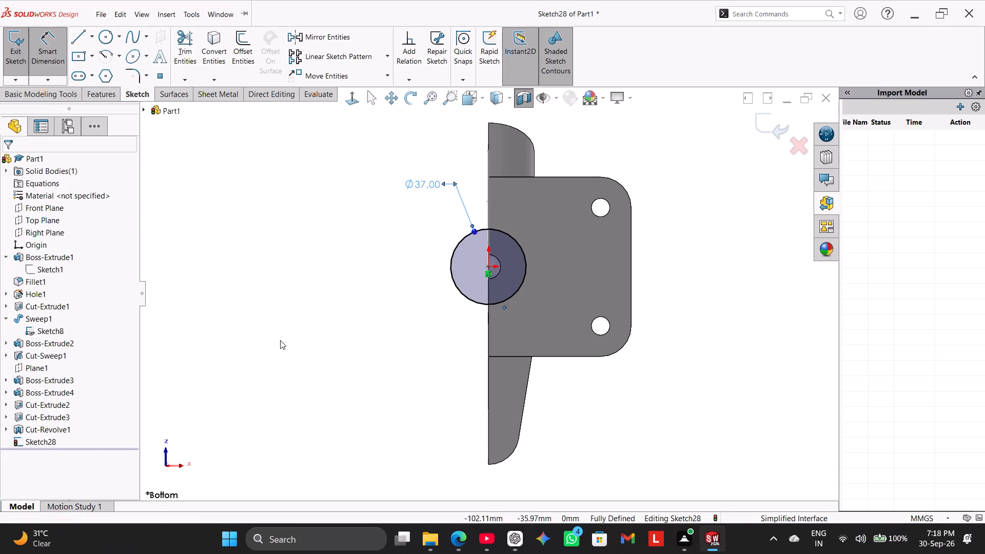
# Extrude-cut the 37 mm circle from the flange's underside with the Up To Next end condition, into the collar cavity.
pyautogui.moveTo(313, 261); pyautogui.dragTo(406, 266, button='middle')
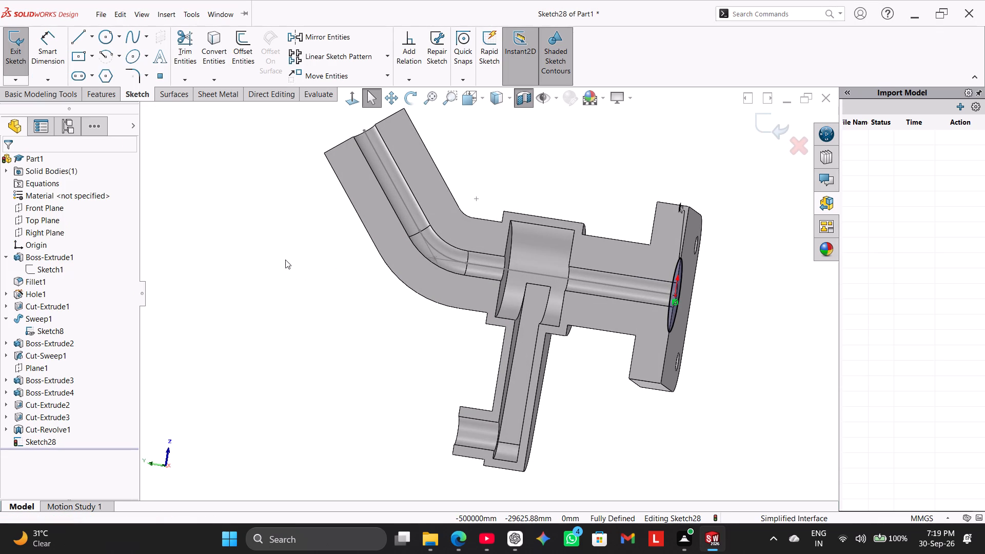
pyautogui.click(103, 94)
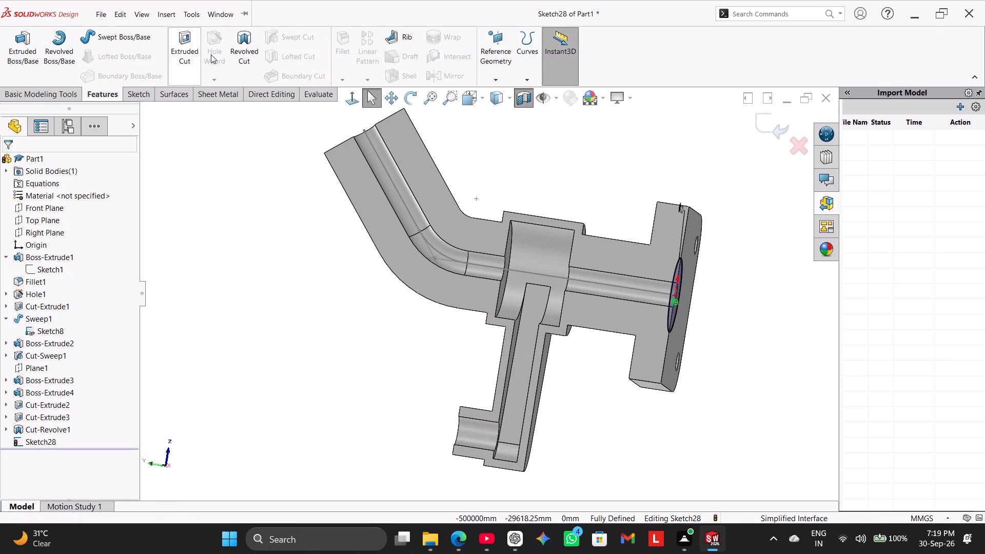
pyautogui.click(199, 49)
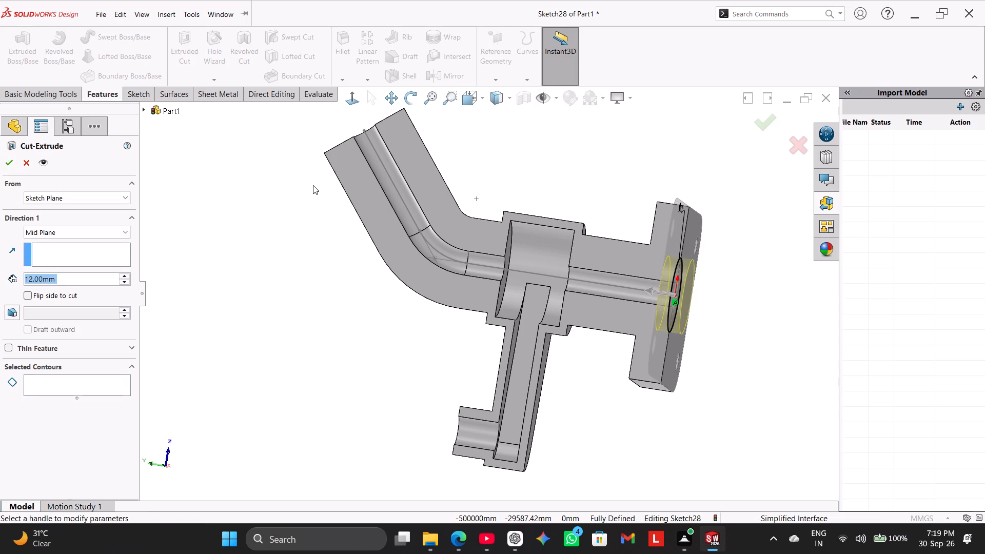
pyautogui.click(98, 235)
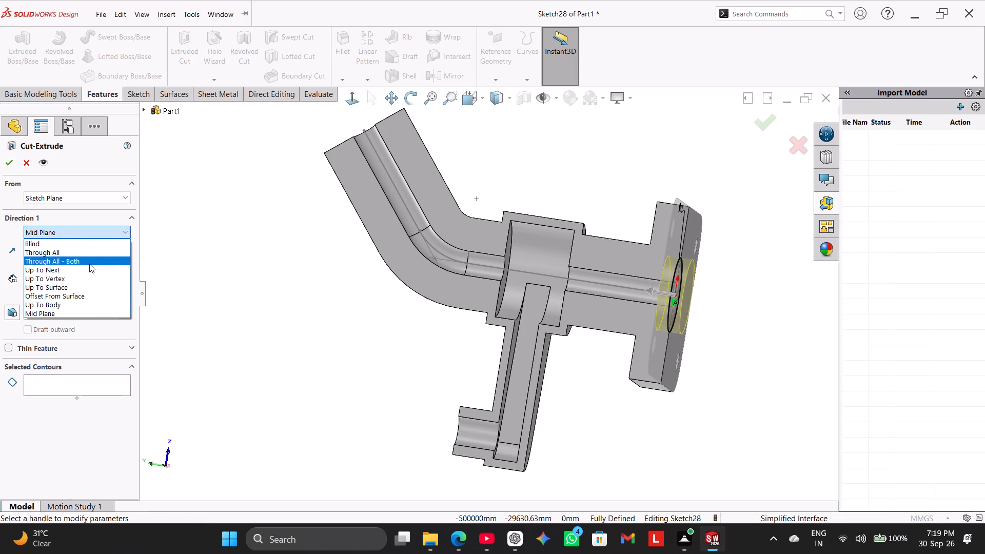
pyautogui.click(89, 267)
pyautogui.moveTo(298, 359); pyautogui.dragTo(339, 365, button='middle')
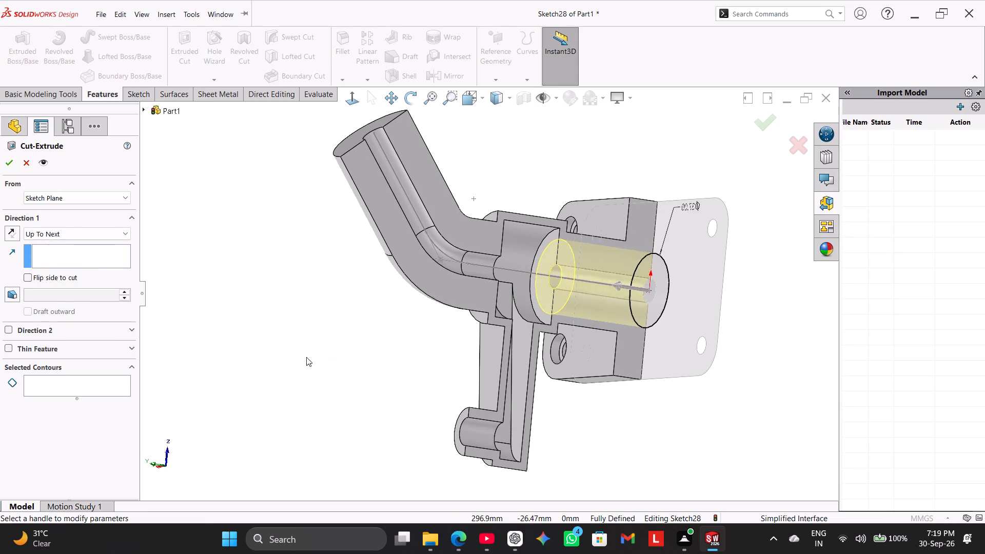
pyautogui.click(11, 164)
pyautogui.click(261, 290)
# Renew the section view on the Right Plane and examine the lower bore, collar cavity and bent pipe.
pyautogui.moveTo(255, 337); pyautogui.dragTo(449, 201, button='right')
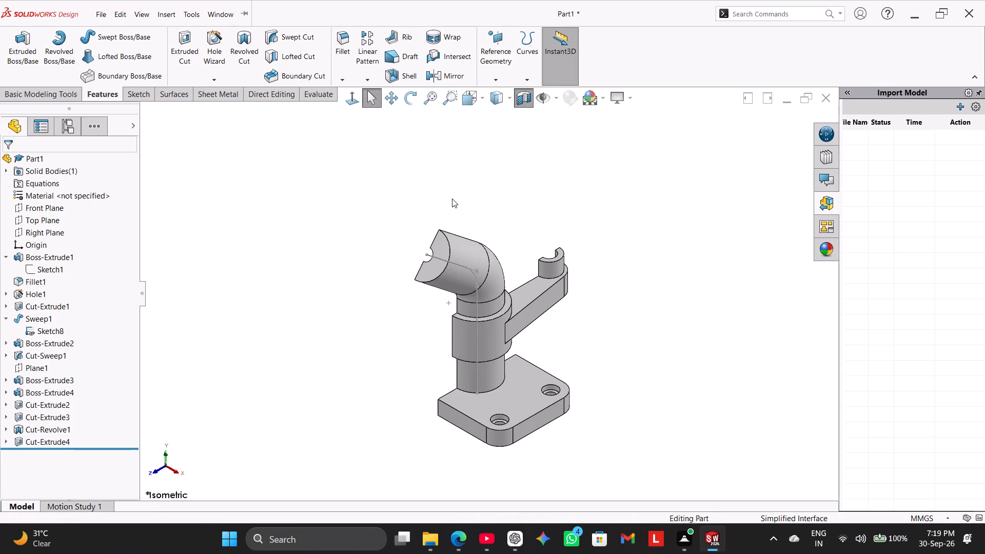
pyautogui.click(358, 103)
pyautogui.click(358, 103)
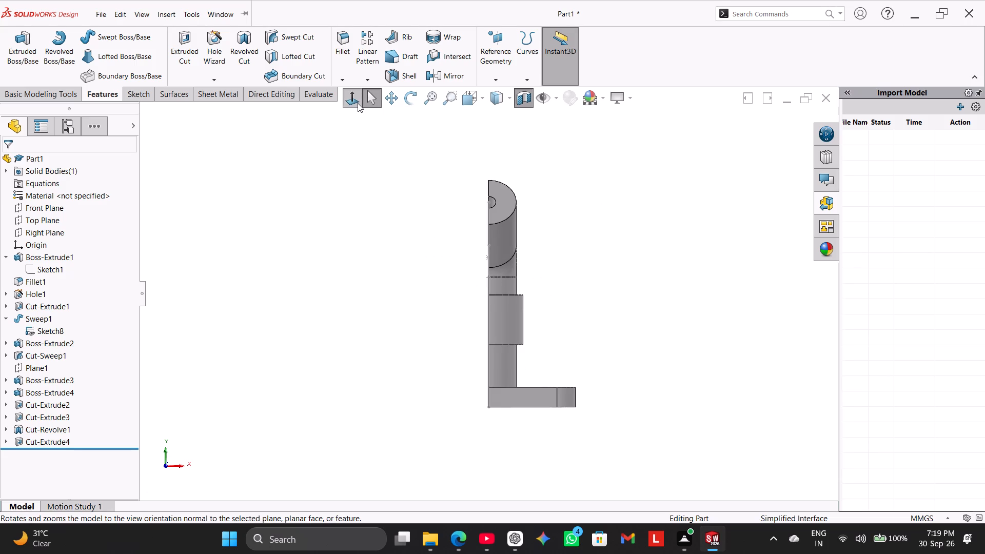
pyautogui.click(521, 97)
pyautogui.click(522, 95)
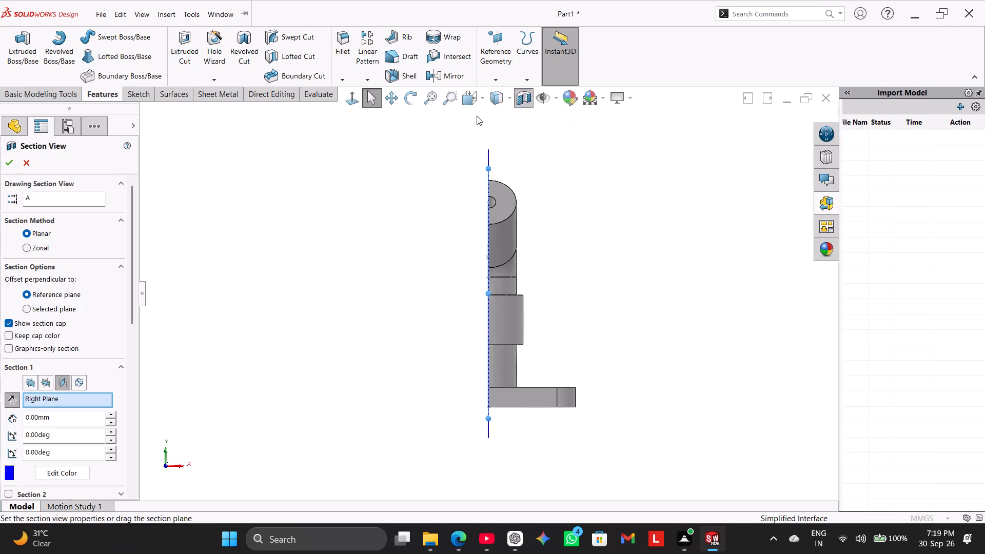
pyautogui.click(352, 103)
pyautogui.click(352, 102)
pyautogui.click(352, 102)
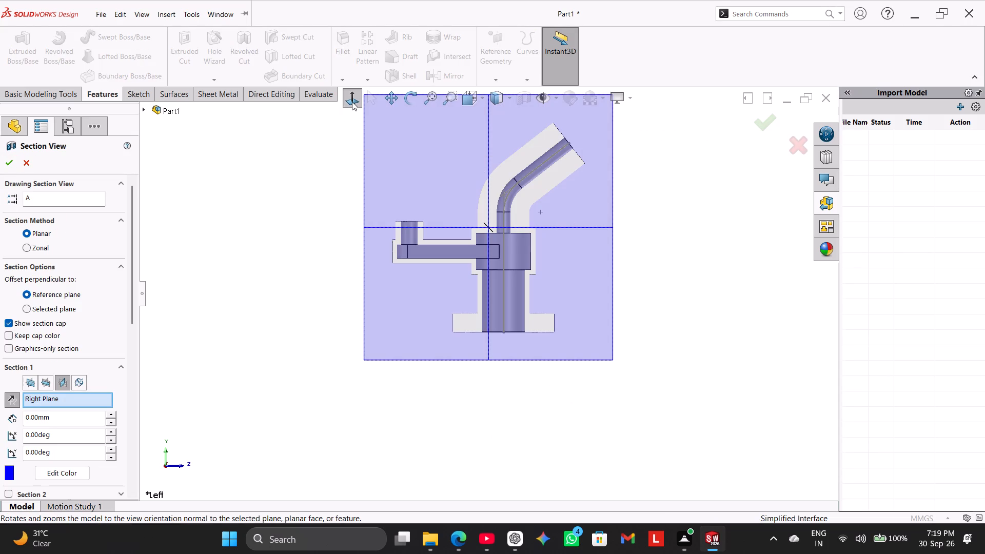
pyautogui.click(13, 164)
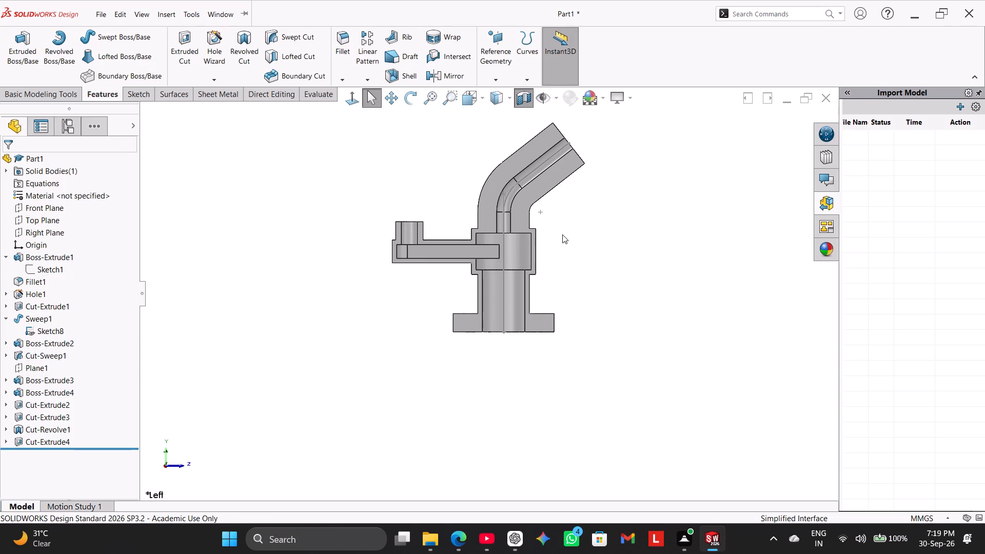
pyautogui.scroll(-2, 562, 234)
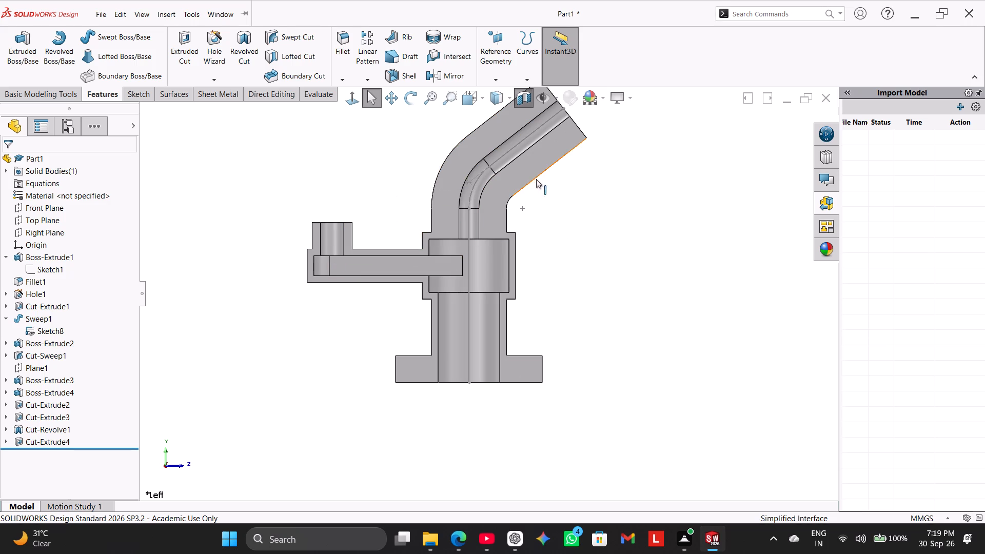
pyautogui.scroll(1, 554, 179)
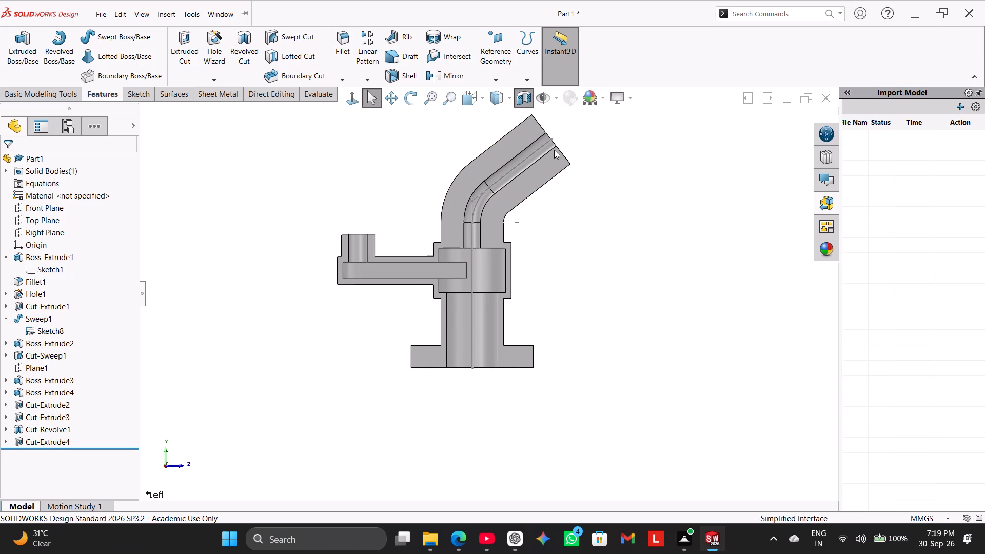
# Start a sketch on the Right Plane and convert the pipe path's bend arc and angled line into it.
pyautogui.scroll(-2, 554, 150)
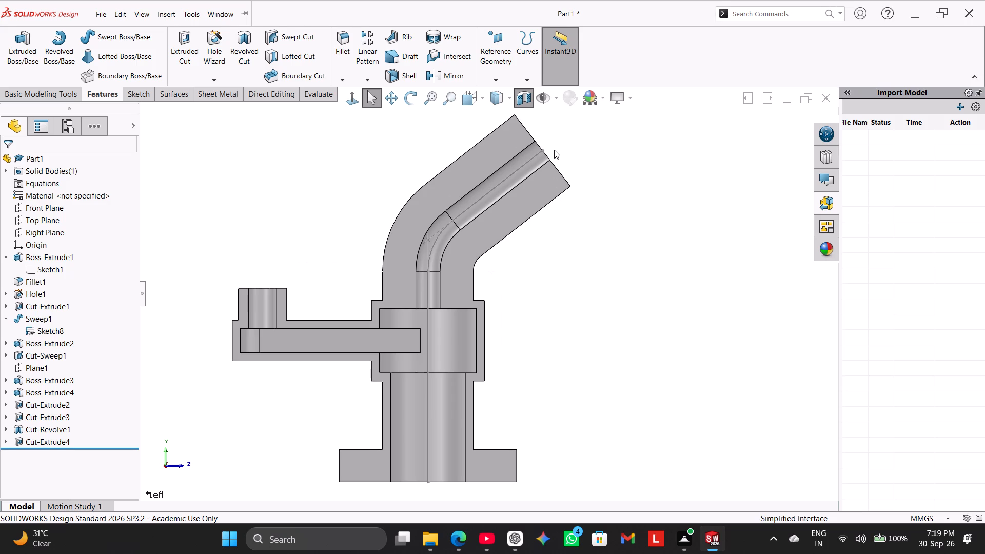
pyautogui.scroll(-1, 554, 150)
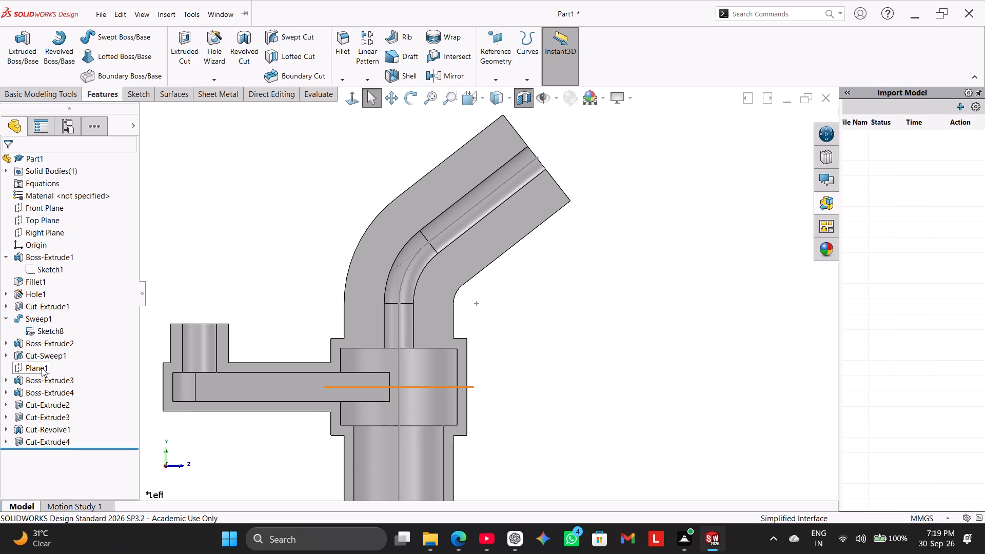
pyautogui.click(47, 232)
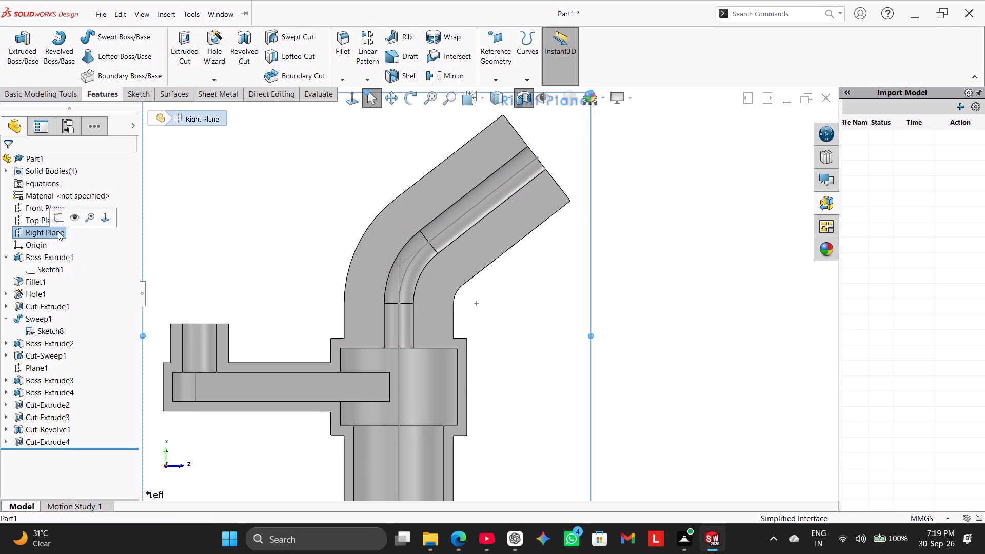
pyautogui.click(58, 218)
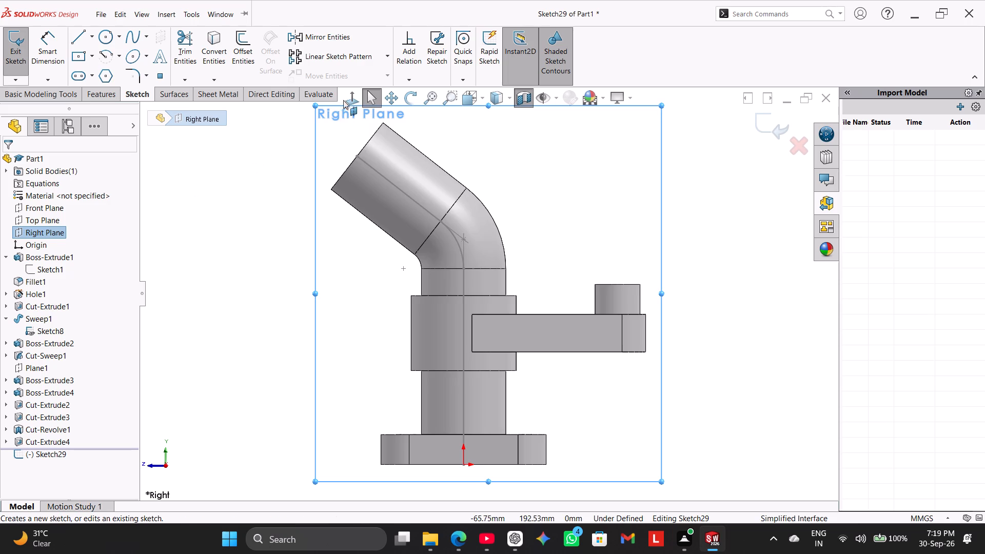
pyautogui.click(346, 96)
pyautogui.scroll(-2, 511, 188)
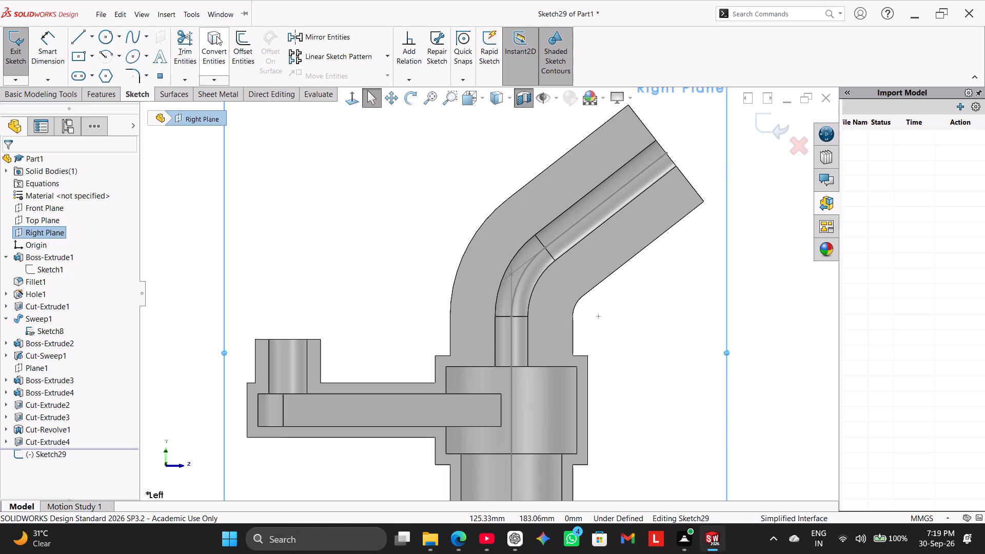
pyautogui.click(216, 36)
pyautogui.click(527, 266)
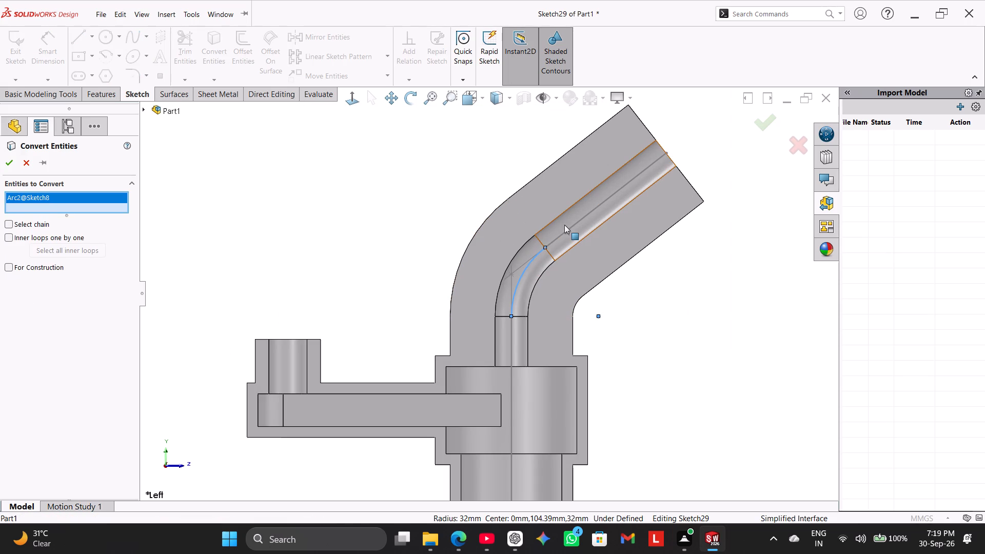
pyautogui.click(572, 228)
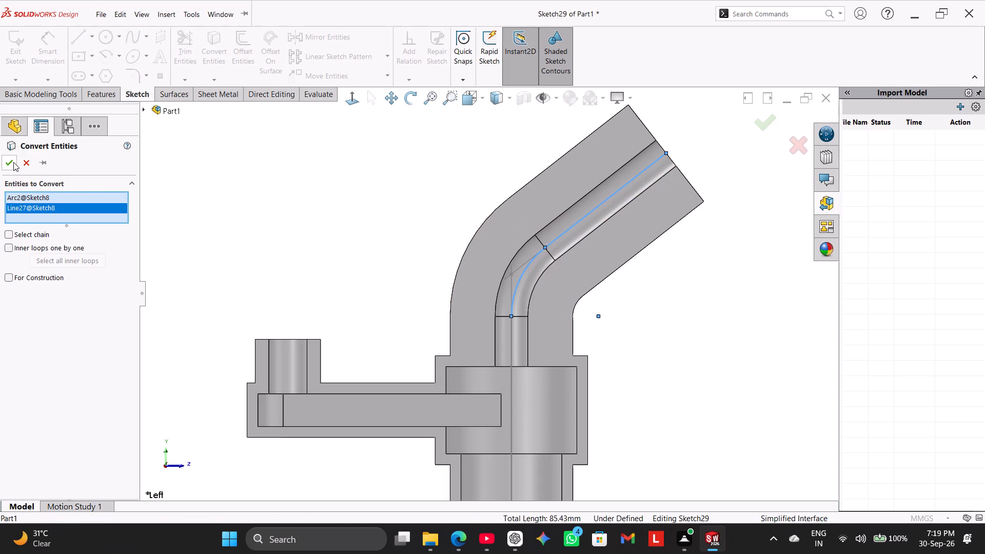
pyautogui.click(13, 162)
pyautogui.click(297, 201)
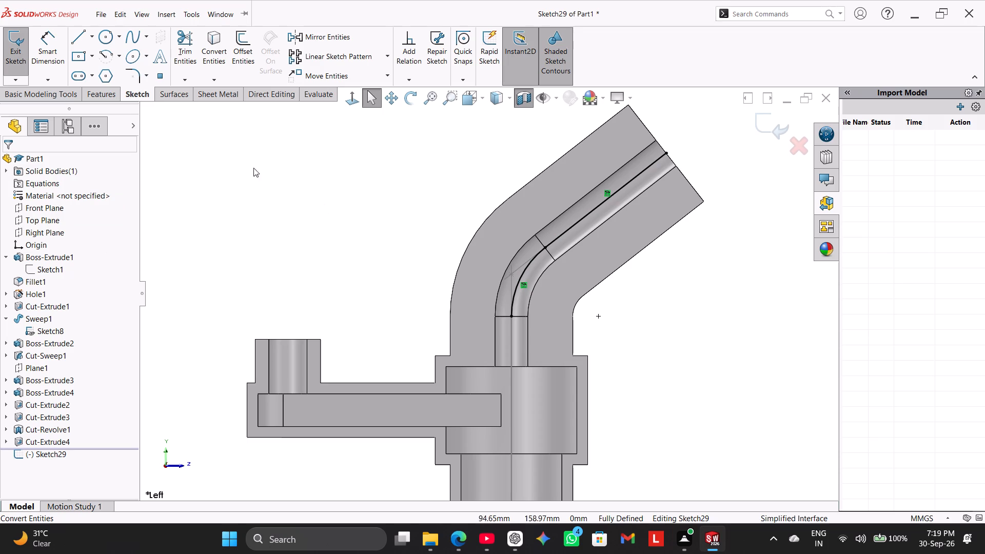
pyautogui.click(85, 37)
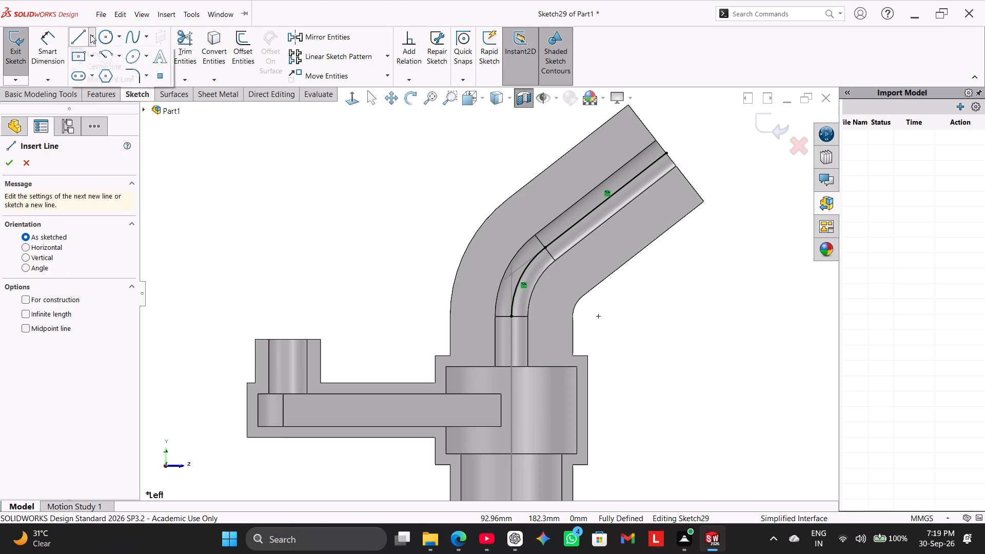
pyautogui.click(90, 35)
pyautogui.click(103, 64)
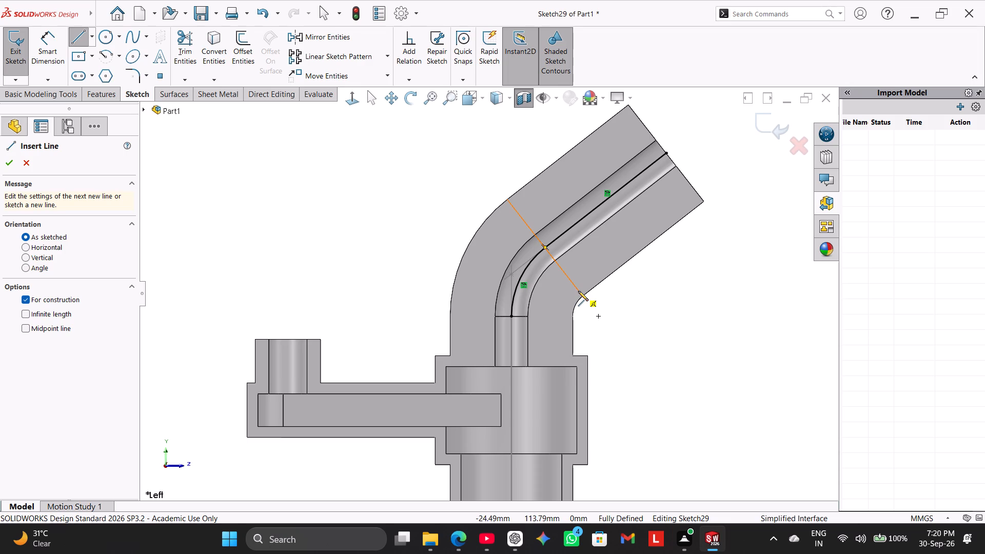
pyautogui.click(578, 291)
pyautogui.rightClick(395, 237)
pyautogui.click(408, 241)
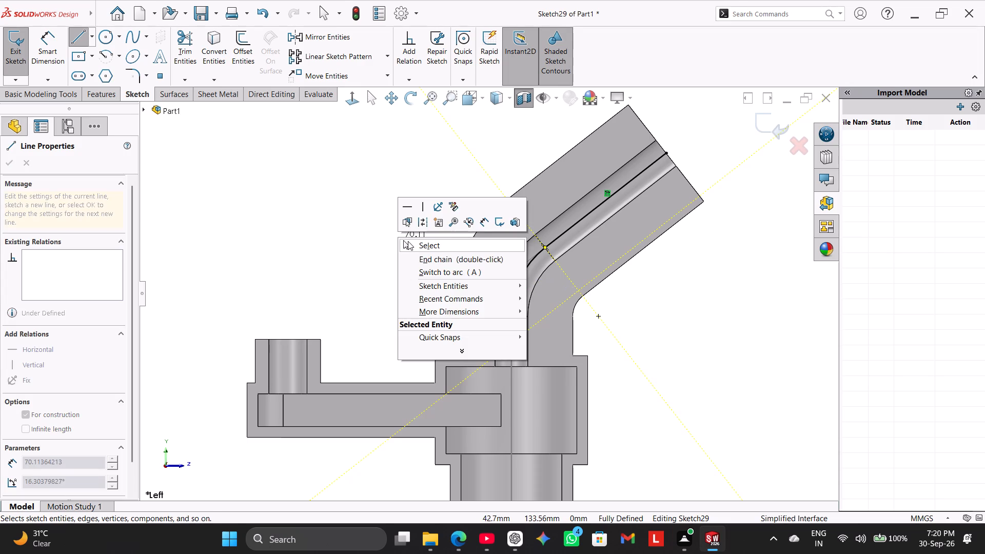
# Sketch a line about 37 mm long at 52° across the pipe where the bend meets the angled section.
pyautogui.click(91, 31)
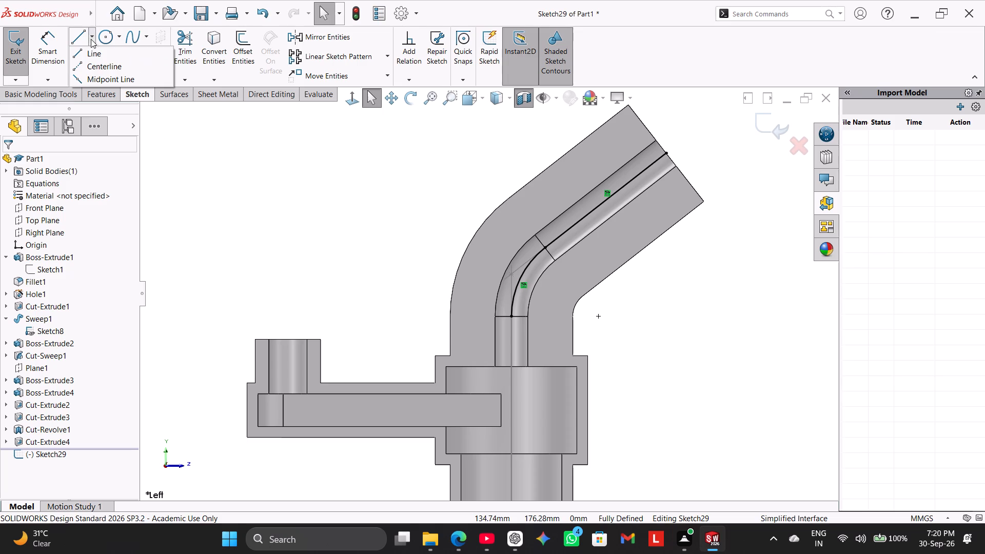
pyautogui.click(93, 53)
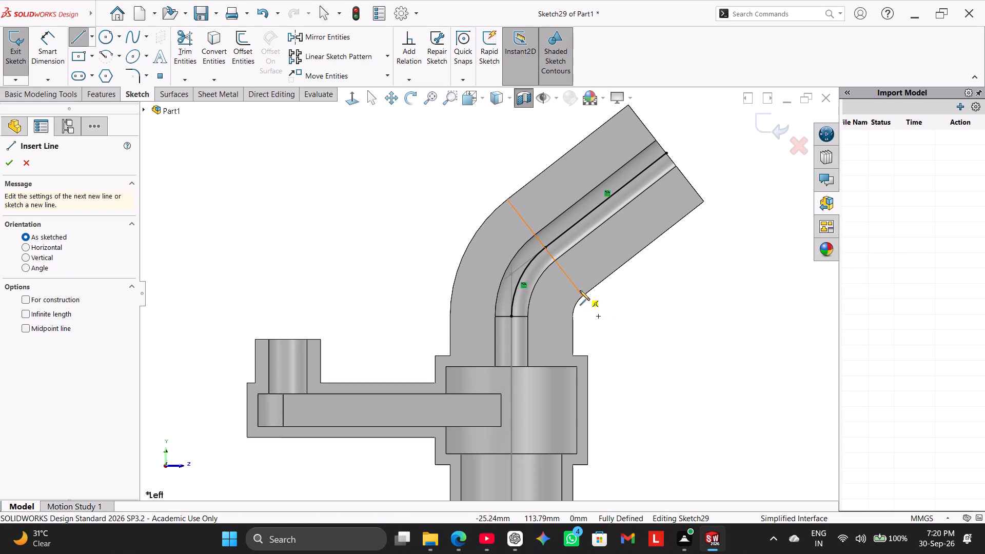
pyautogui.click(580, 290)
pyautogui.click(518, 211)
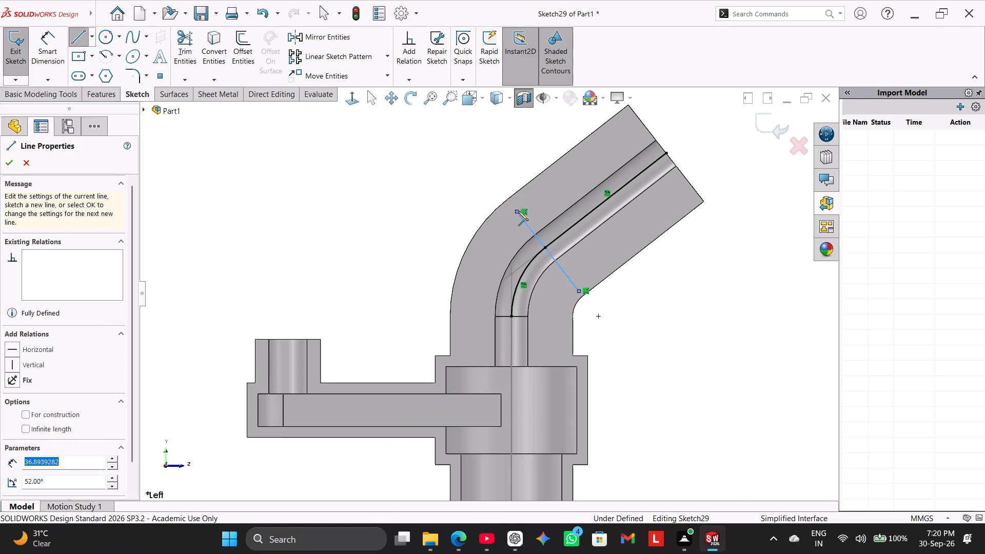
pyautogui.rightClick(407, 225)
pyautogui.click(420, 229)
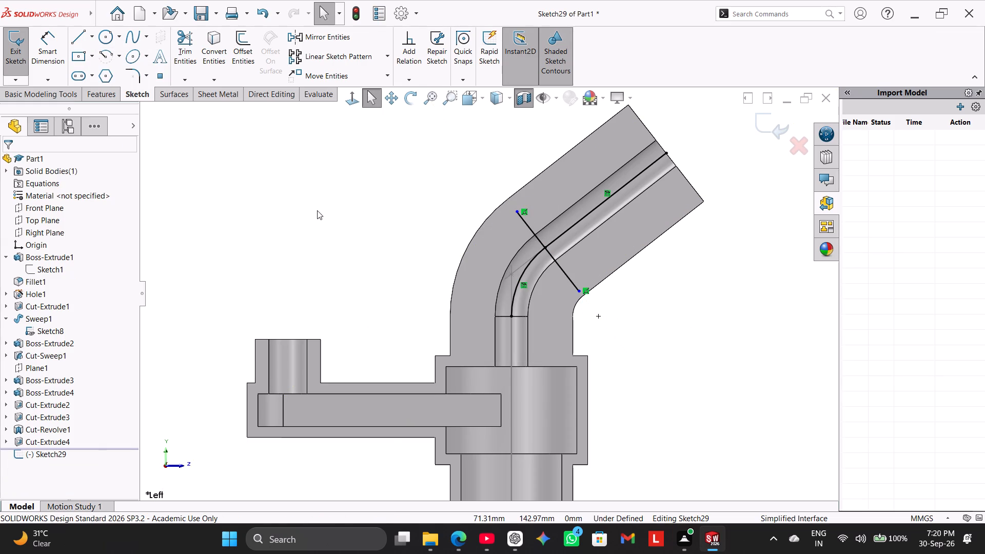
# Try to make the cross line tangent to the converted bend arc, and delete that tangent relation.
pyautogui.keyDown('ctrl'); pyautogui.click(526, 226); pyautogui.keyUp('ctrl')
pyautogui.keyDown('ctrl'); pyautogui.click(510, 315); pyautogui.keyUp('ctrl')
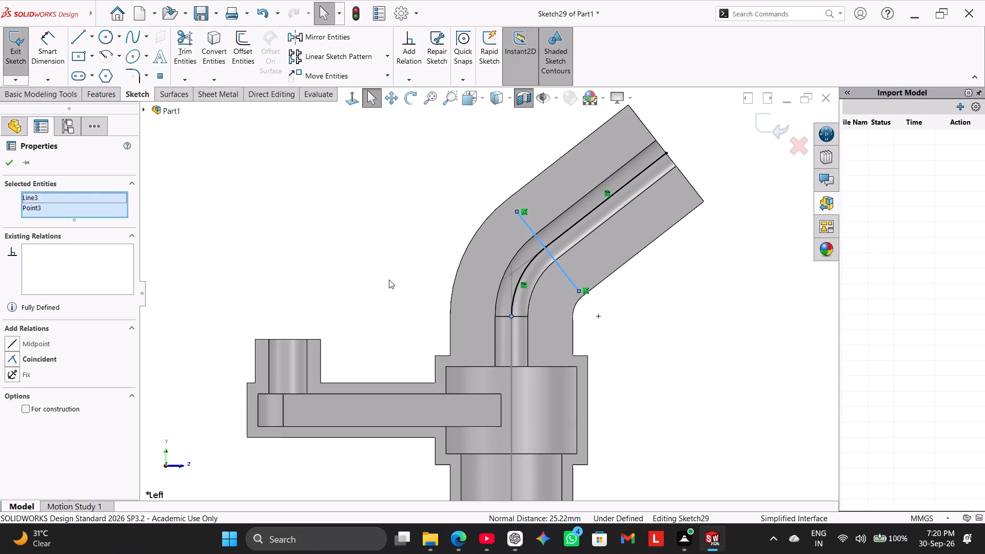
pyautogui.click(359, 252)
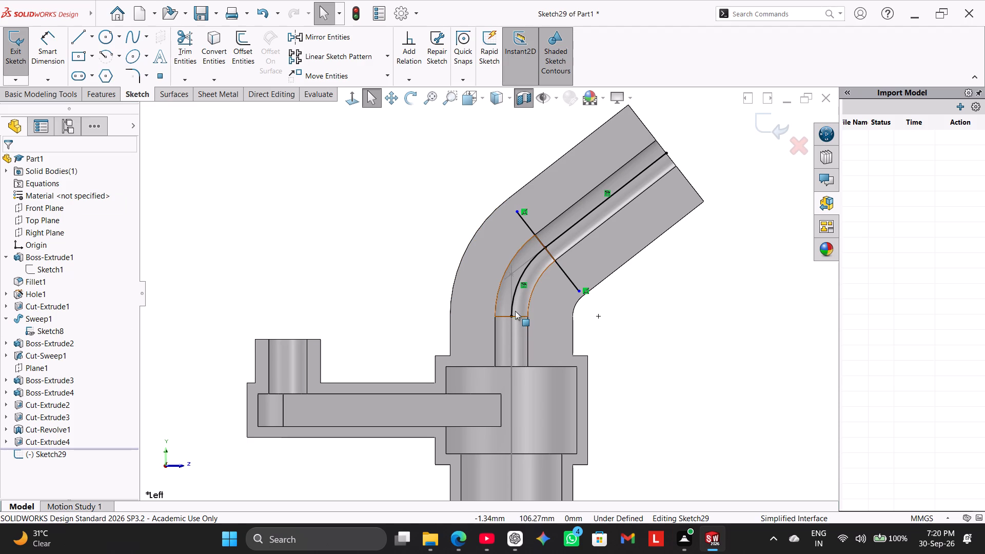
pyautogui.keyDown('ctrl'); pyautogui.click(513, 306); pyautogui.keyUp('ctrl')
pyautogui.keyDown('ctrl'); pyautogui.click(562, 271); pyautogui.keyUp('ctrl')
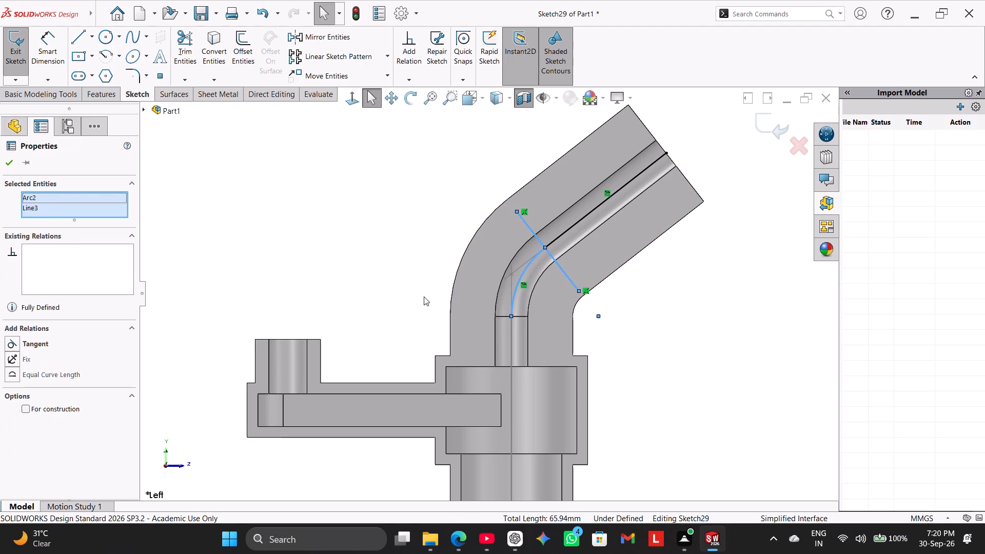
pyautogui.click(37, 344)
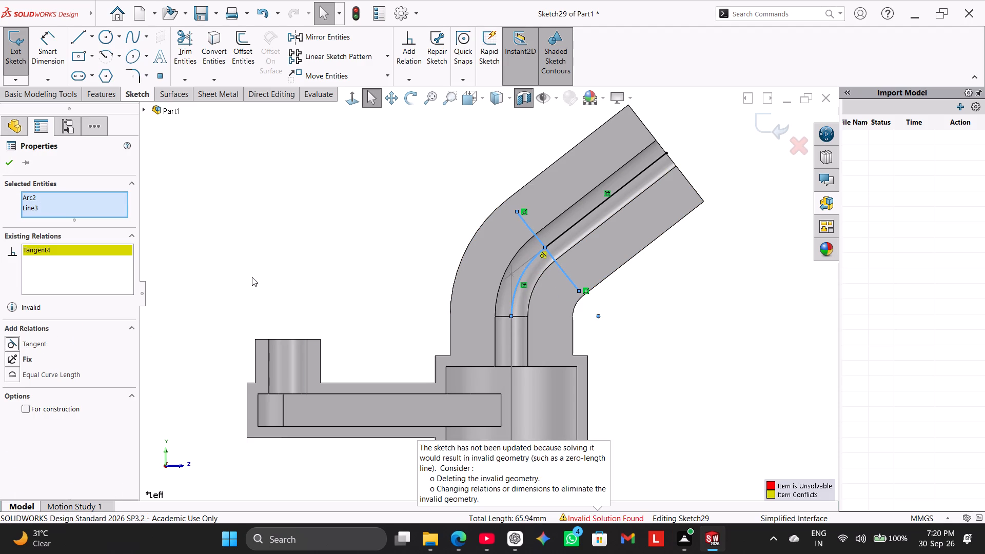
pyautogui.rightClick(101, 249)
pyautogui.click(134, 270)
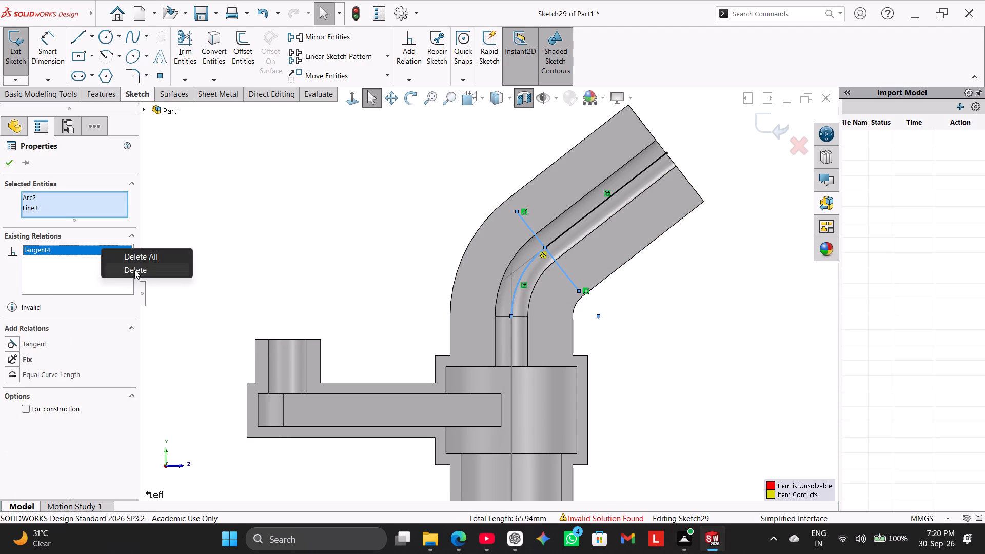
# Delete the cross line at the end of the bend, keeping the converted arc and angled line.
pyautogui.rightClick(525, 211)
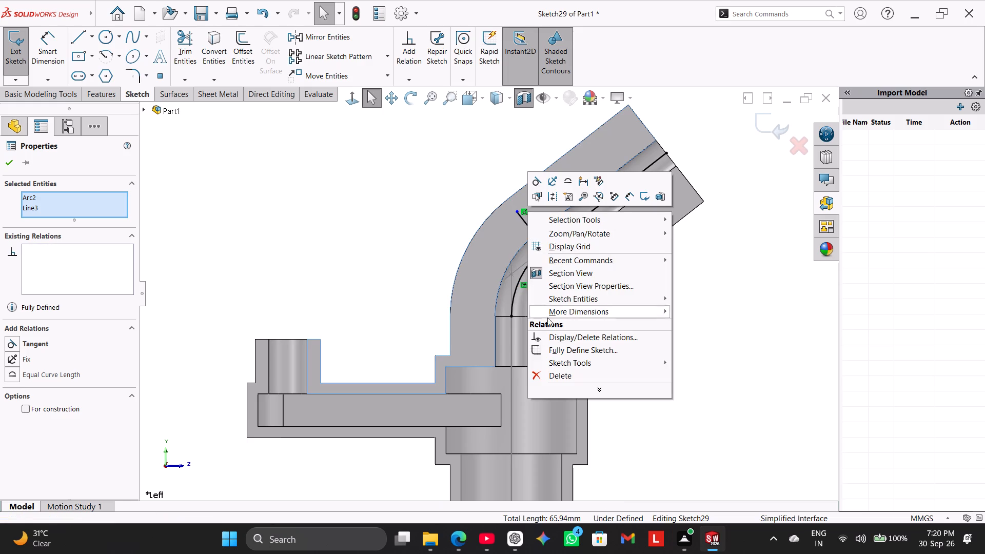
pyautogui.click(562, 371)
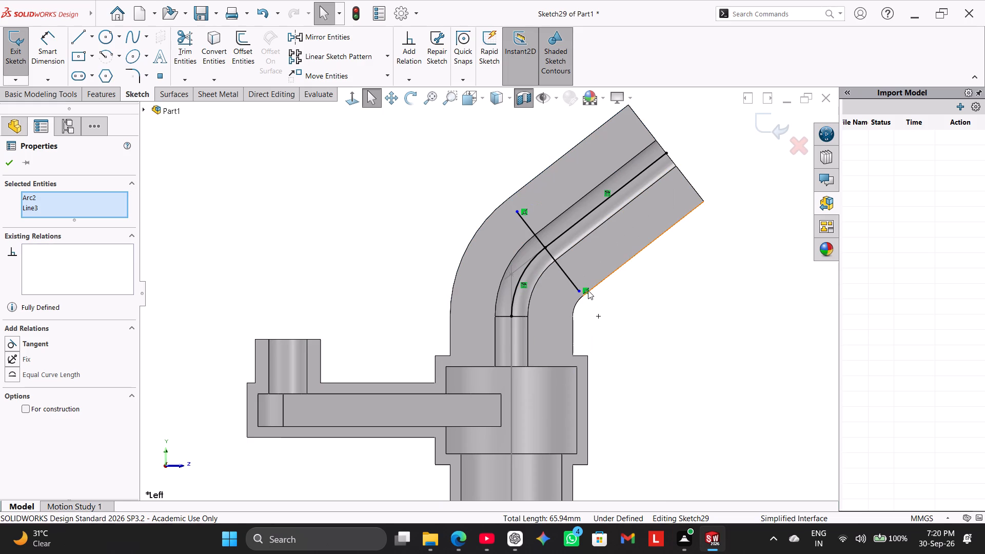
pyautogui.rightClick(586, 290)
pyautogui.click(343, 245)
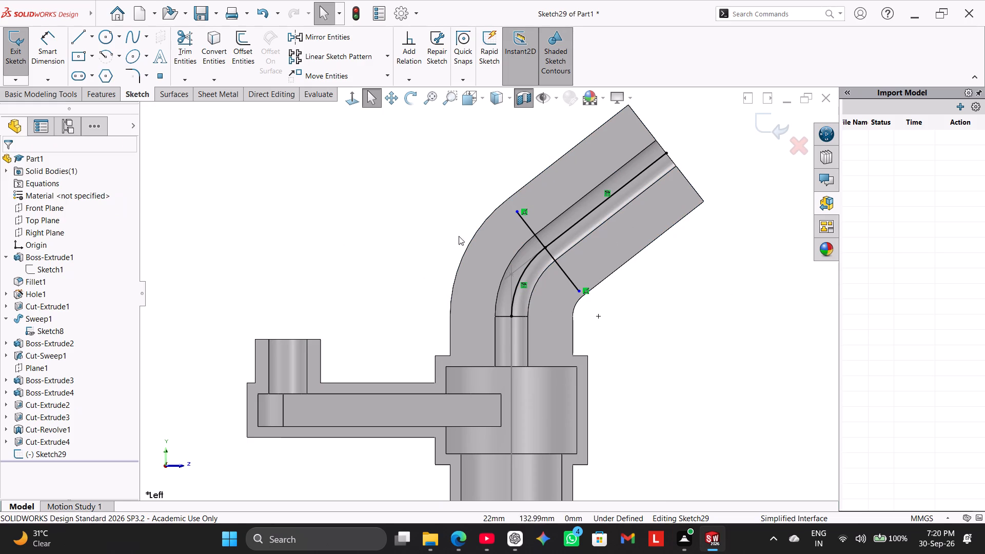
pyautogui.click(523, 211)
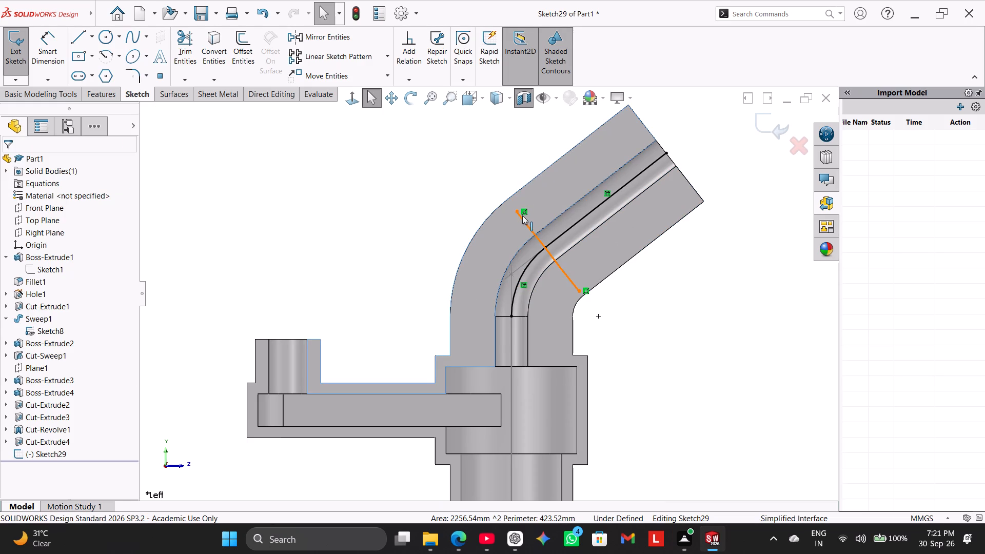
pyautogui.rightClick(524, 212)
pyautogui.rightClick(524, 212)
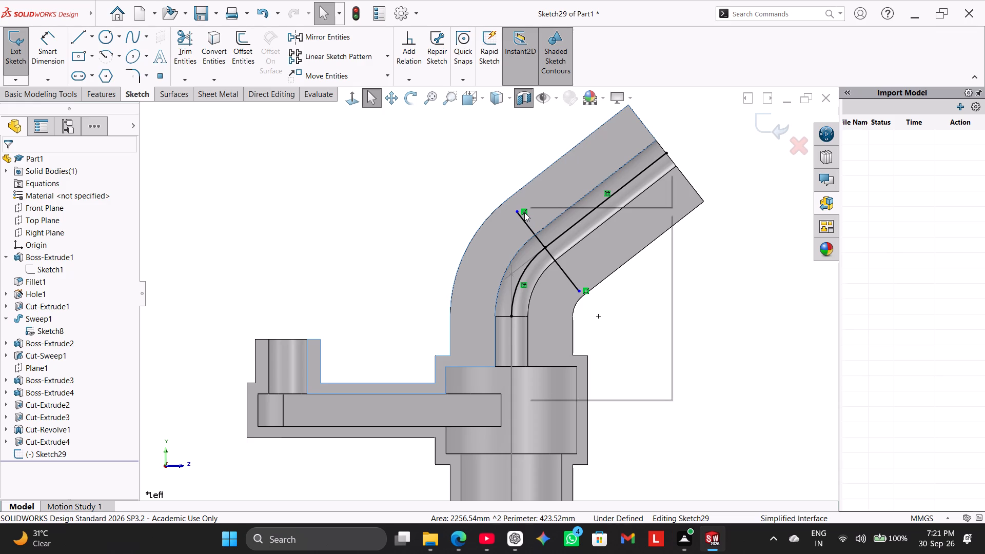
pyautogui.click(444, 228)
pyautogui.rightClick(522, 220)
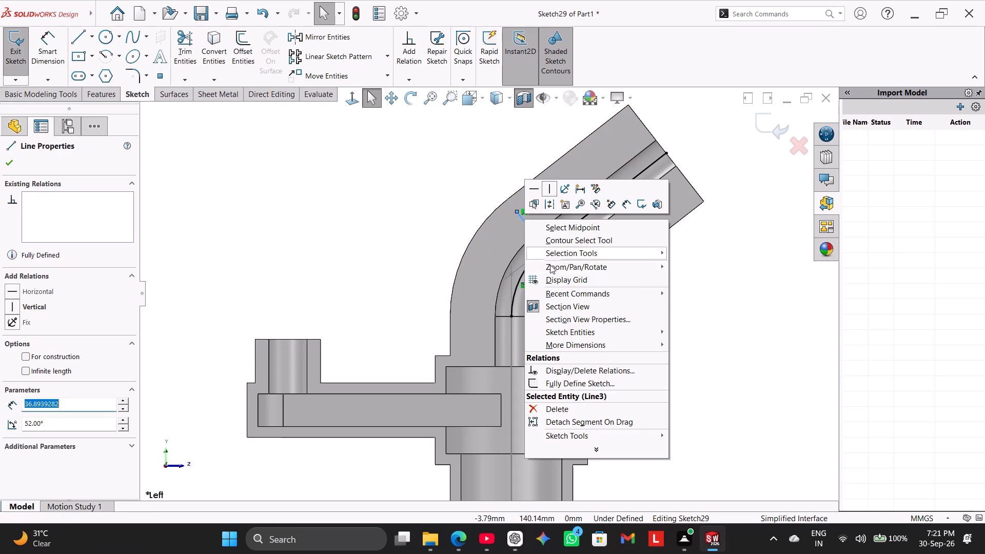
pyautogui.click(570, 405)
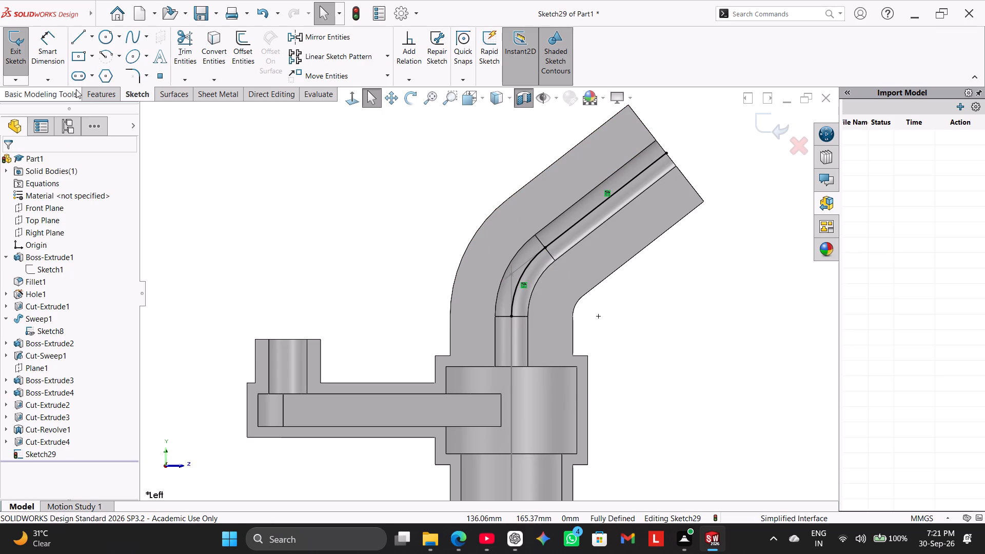
# Sketch a line about 31 mm long across the angled section of the pipe, crossing its converted centre line.
pyautogui.click(76, 35)
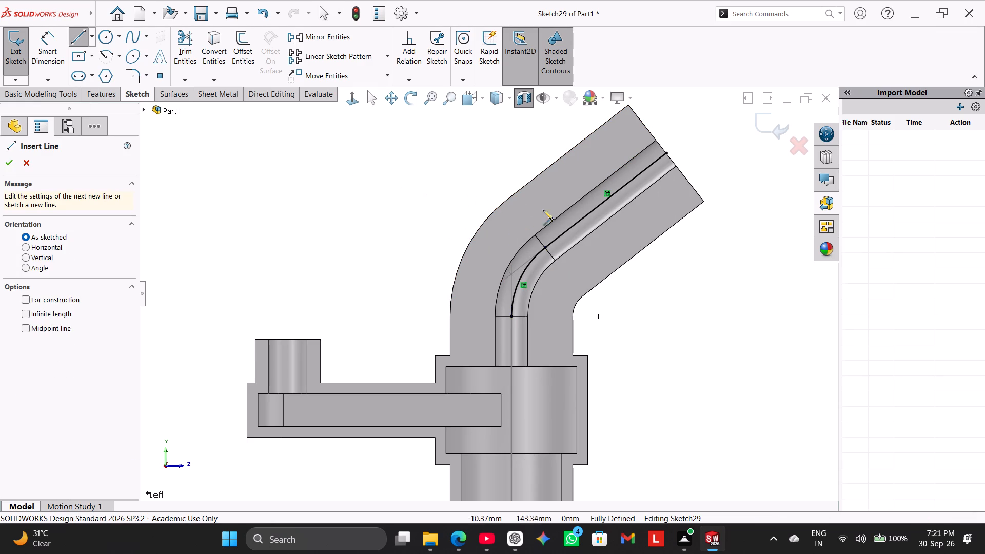
pyautogui.moveTo(555, 184); pyautogui.dragTo(561, 187)
pyautogui.click(608, 247)
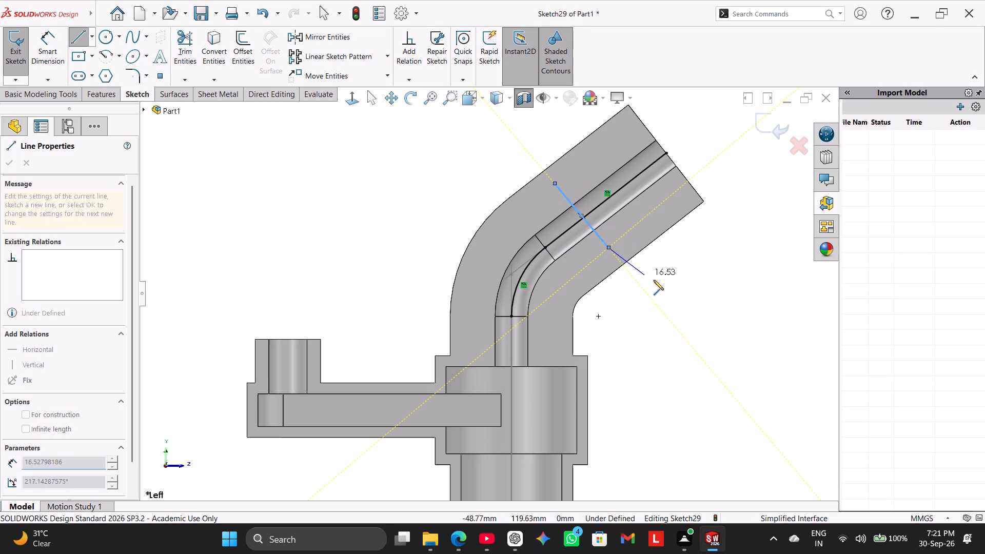
pyautogui.rightClick(655, 280)
pyautogui.click(671, 286)
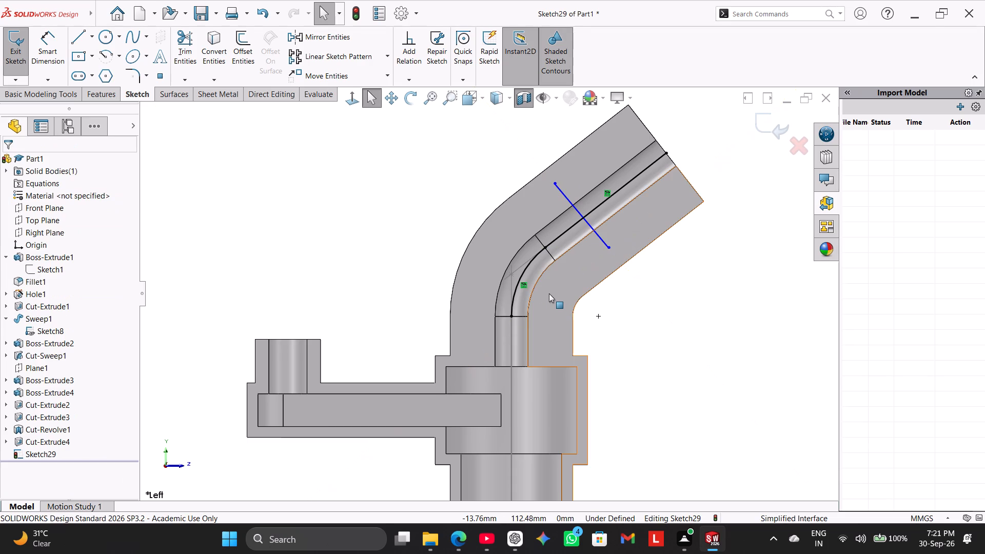
# Add a Tangent relation between the new cross line and the converted bend arc.
pyautogui.keyDown('ctrl'); pyautogui.click(525, 266); pyautogui.keyUp('ctrl')
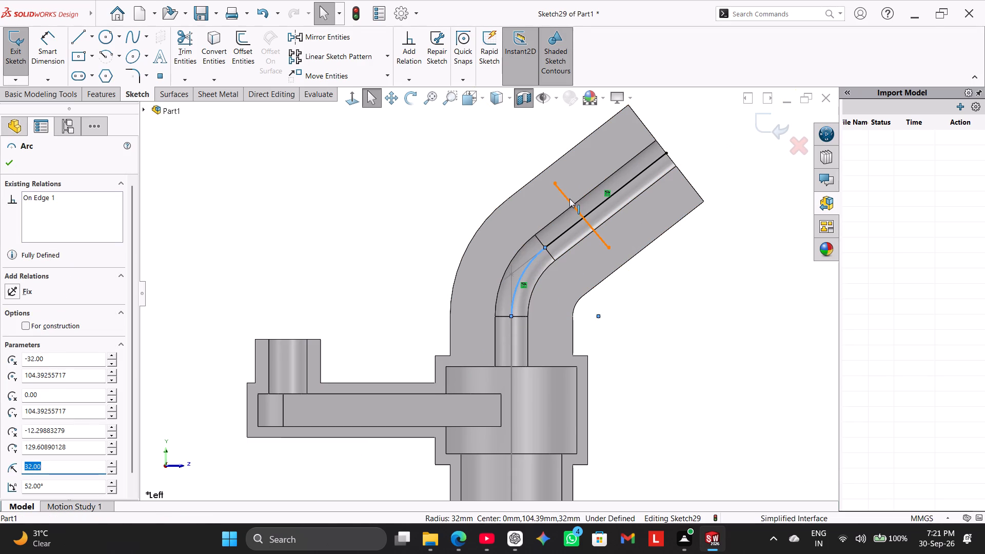
pyautogui.keyDown('ctrl'); pyautogui.click(569, 199); pyautogui.keyUp('ctrl')
pyautogui.click(40, 344)
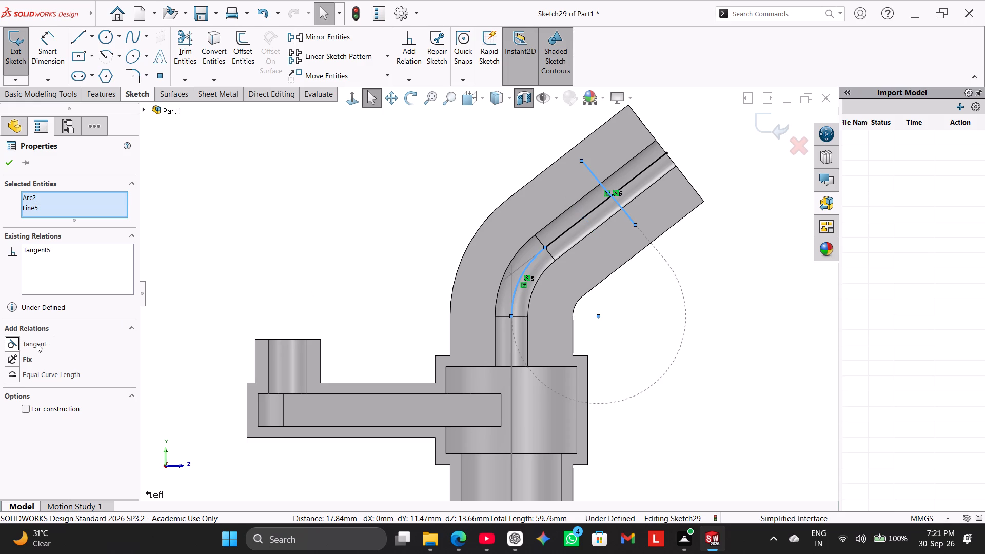
pyautogui.click(8, 165)
pyautogui.click(462, 171)
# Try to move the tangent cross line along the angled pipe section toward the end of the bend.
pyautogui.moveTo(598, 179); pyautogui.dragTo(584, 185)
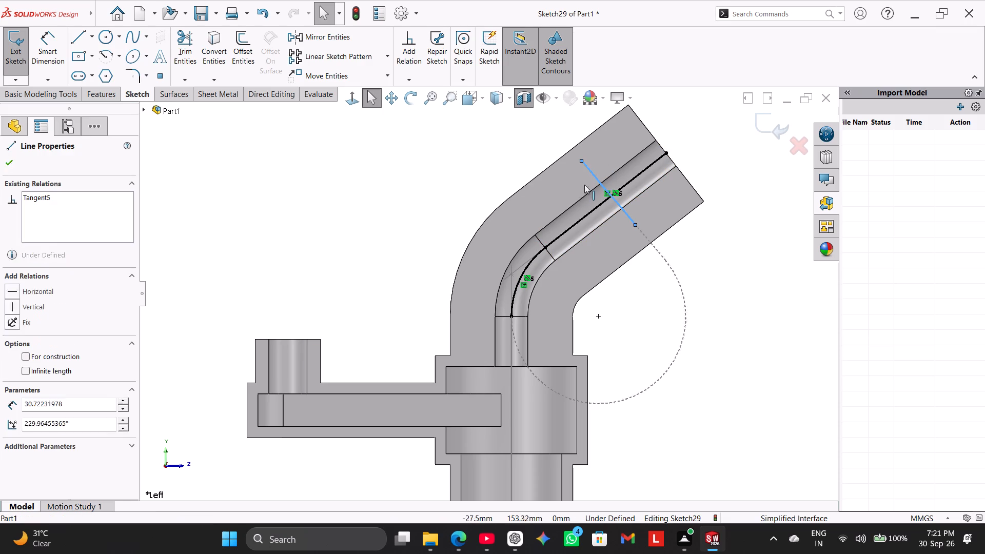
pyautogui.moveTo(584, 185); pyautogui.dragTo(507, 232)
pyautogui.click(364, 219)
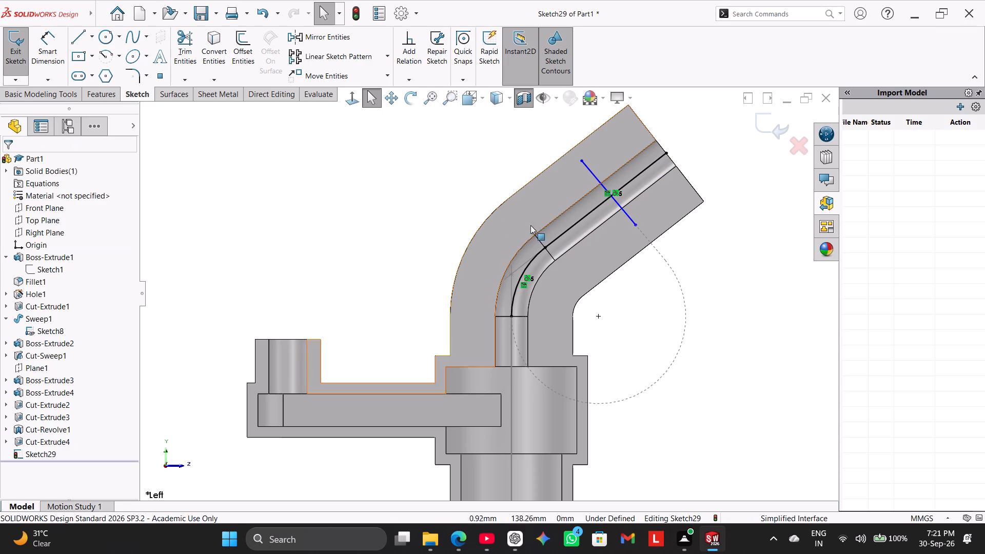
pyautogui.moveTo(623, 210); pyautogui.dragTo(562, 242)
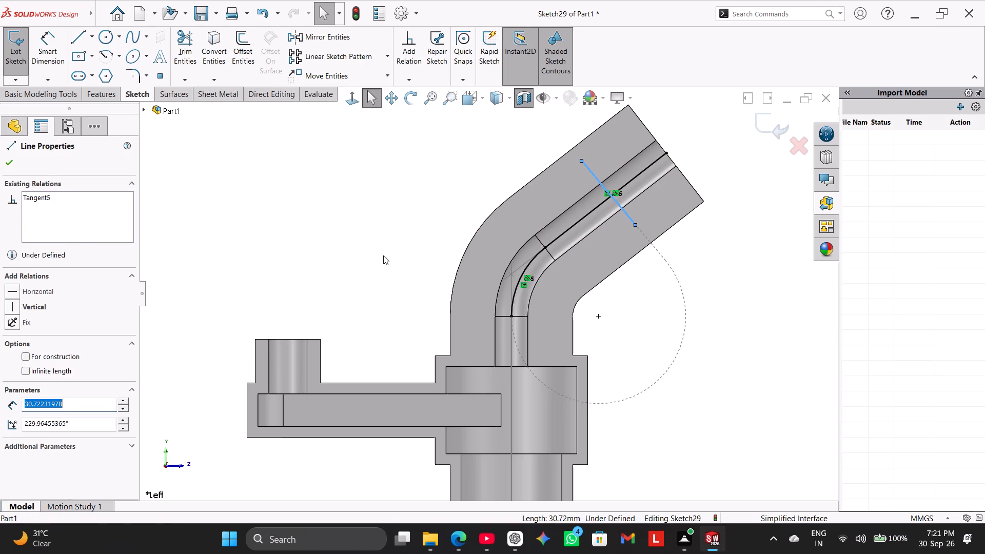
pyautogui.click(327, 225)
# Undo the Tangent relation between the cross line and the converted bend arc.
pyautogui.hotkey('ctrl', 'z')
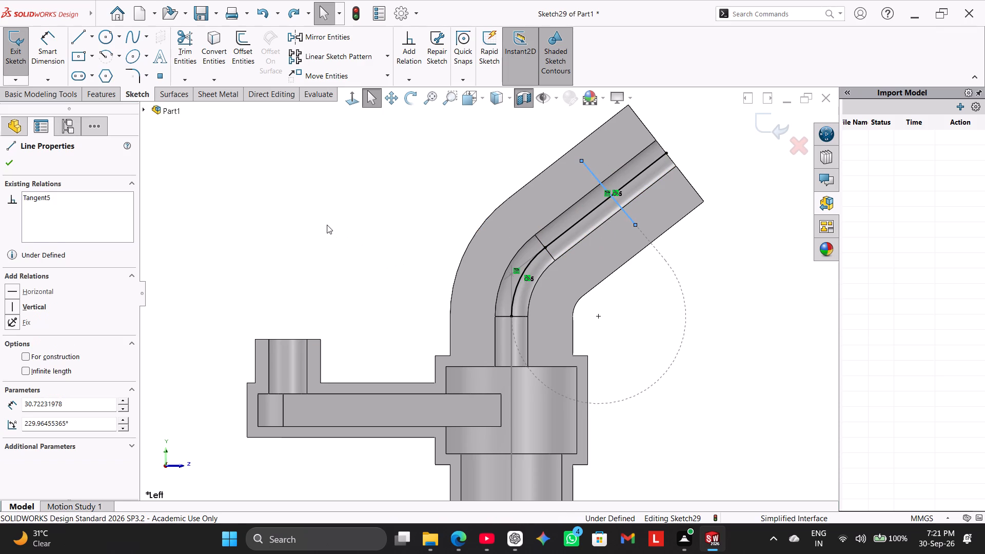
pyautogui.hotkey('ctrl', 'z')
pyautogui.hotkey('ctrl', 'z')
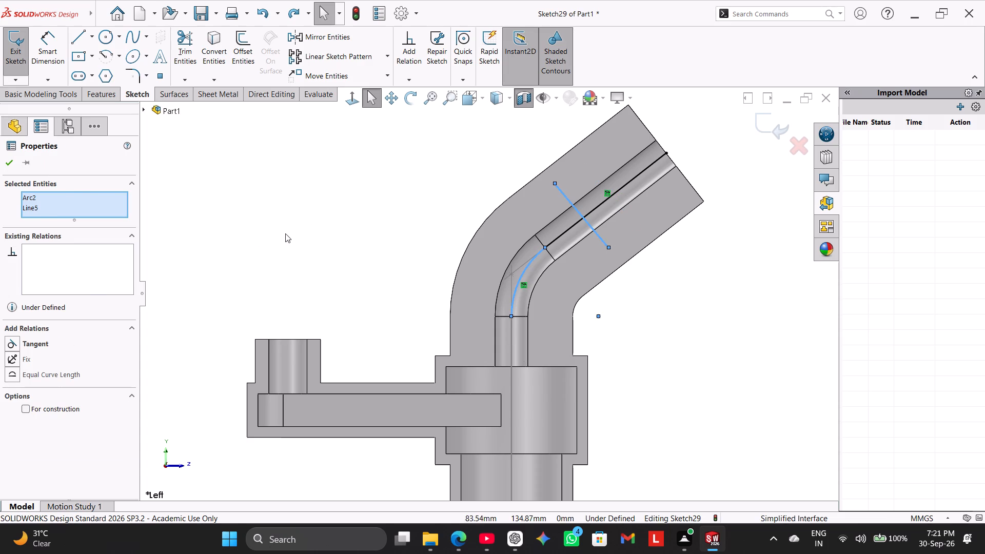
pyautogui.click(297, 237)
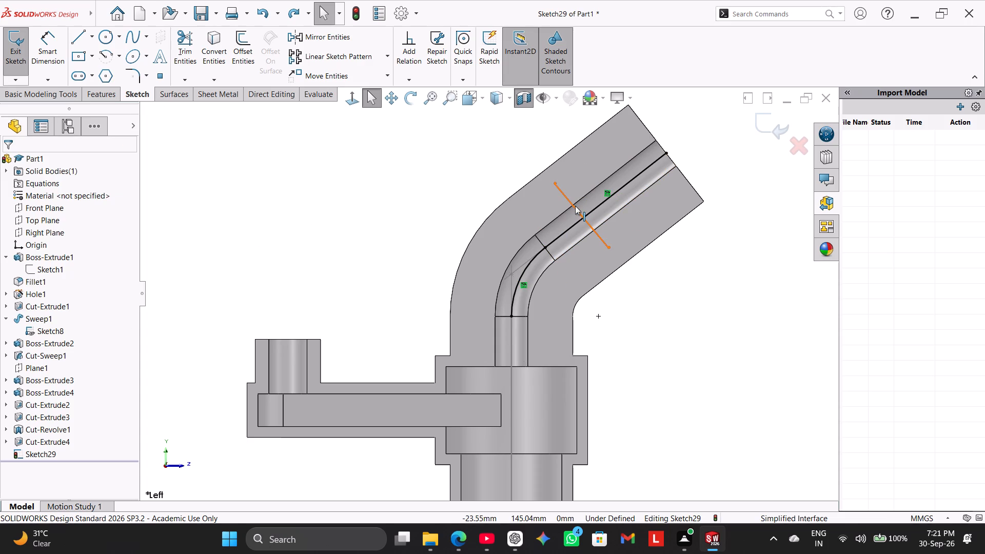
# Move the cross line down the angled section so it crosses the centre line at the end of the bend arc.
pyautogui.moveTo(575, 206); pyautogui.dragTo(541, 233)
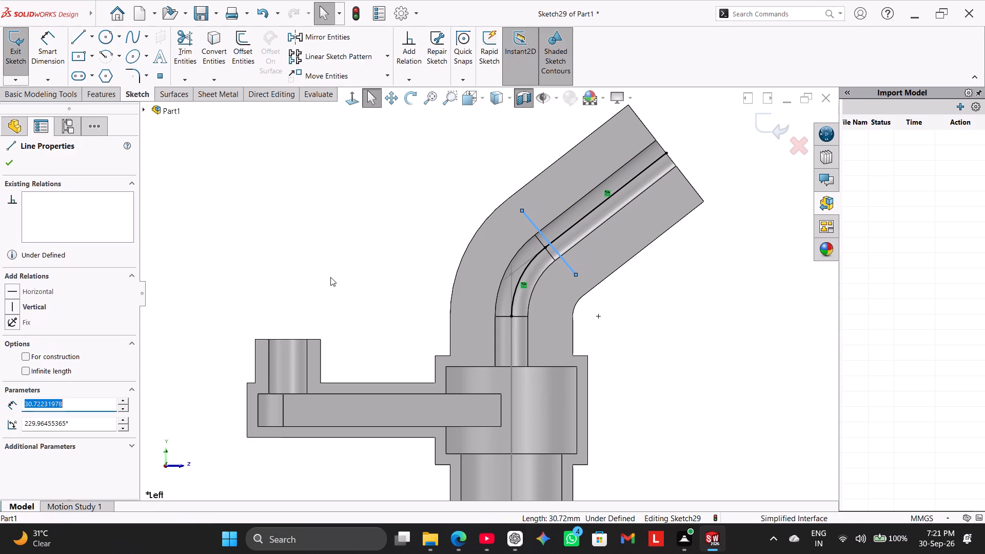
pyautogui.click(321, 259)
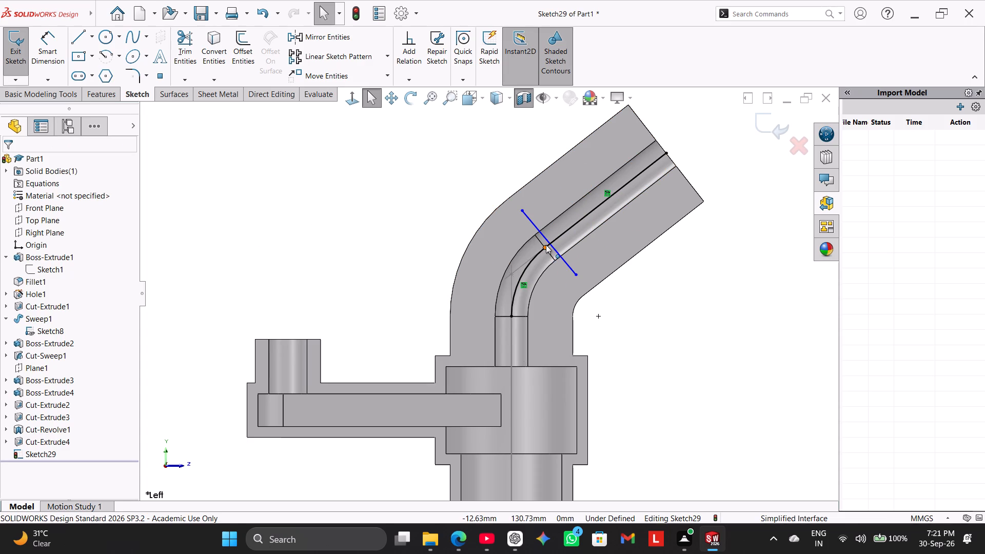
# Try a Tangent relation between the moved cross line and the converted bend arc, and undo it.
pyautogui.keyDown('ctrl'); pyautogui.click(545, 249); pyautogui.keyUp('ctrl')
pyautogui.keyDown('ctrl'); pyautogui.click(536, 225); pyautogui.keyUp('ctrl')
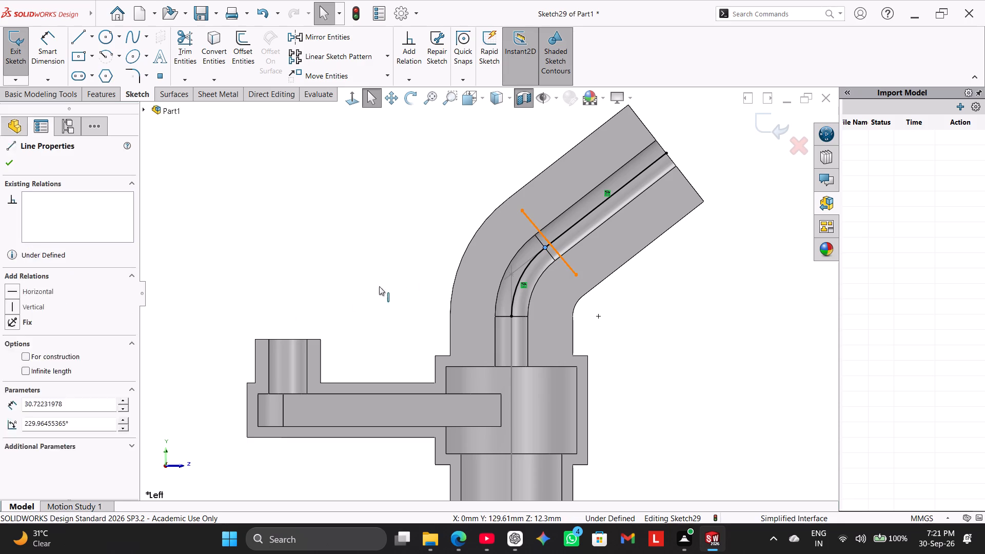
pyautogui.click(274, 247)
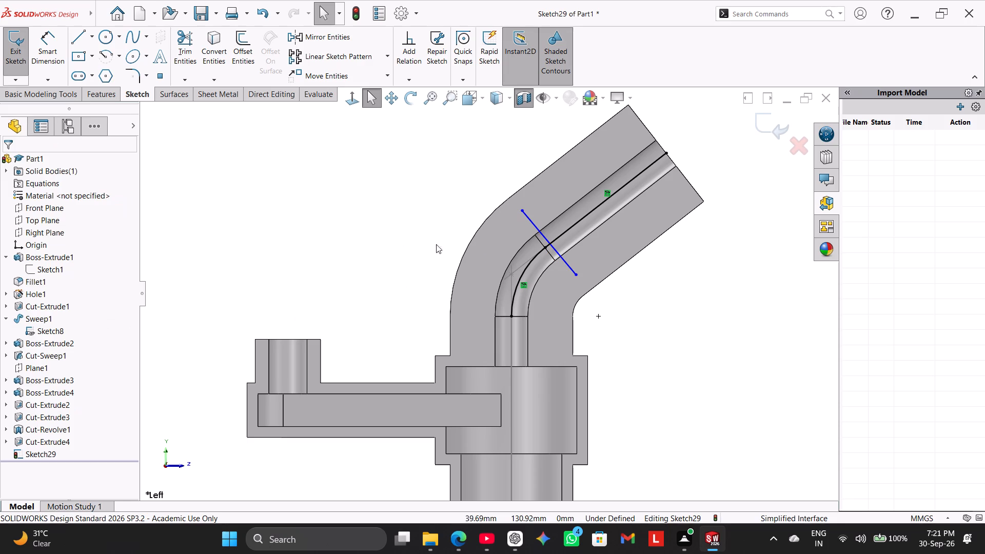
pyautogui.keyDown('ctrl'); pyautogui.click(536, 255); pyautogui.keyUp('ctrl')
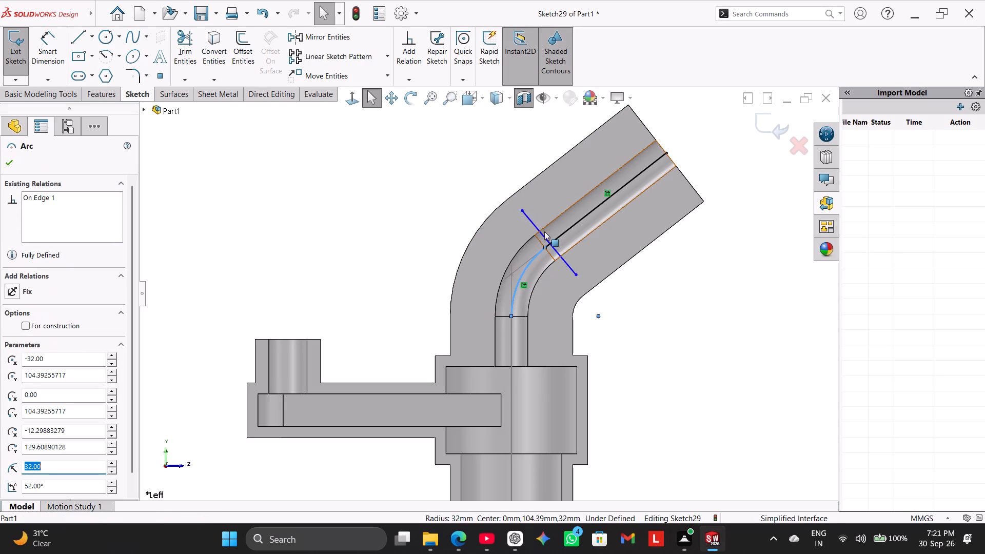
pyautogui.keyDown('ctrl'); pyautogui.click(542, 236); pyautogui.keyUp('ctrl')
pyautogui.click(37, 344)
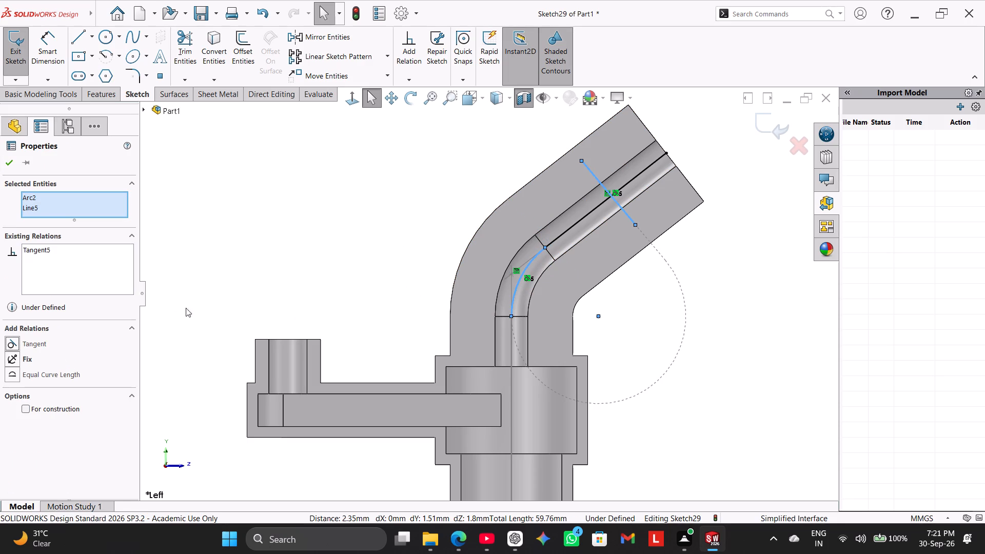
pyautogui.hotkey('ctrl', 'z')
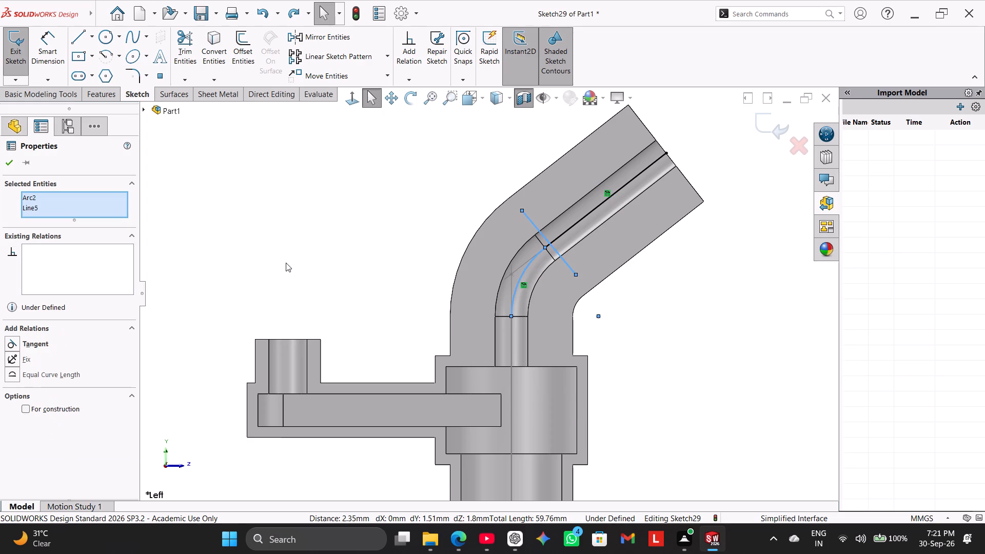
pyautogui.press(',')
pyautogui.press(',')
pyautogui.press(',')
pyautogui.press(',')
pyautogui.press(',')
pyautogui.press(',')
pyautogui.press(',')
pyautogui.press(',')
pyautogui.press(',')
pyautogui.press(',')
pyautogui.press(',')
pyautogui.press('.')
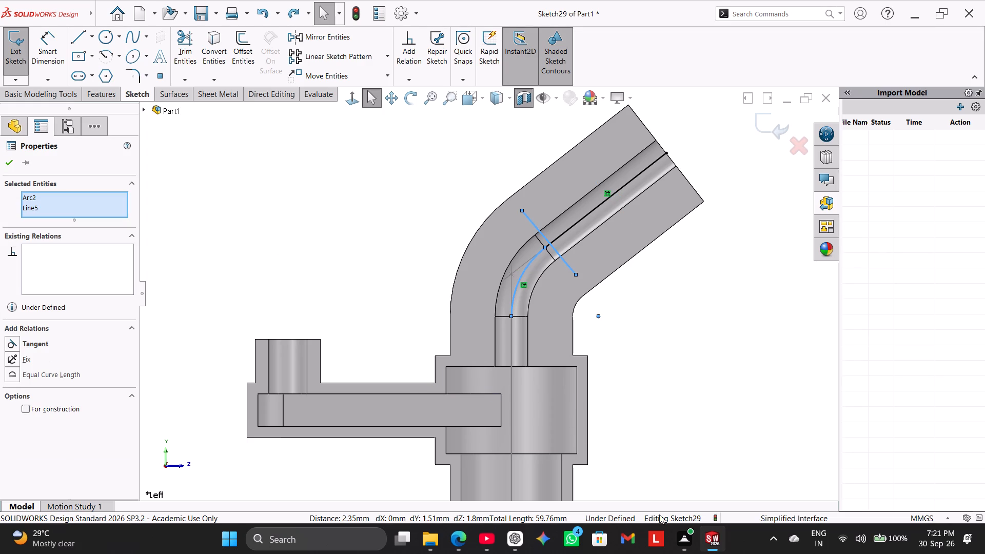
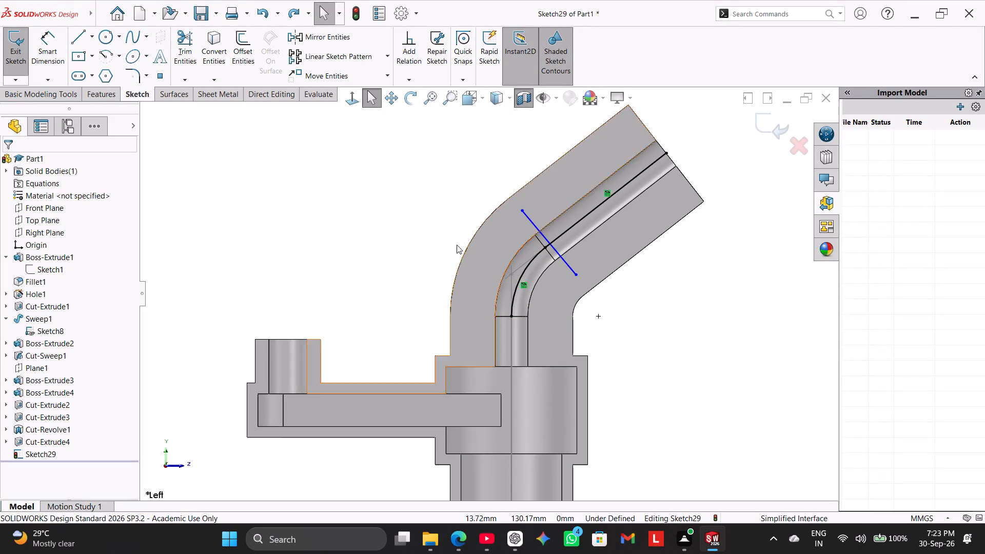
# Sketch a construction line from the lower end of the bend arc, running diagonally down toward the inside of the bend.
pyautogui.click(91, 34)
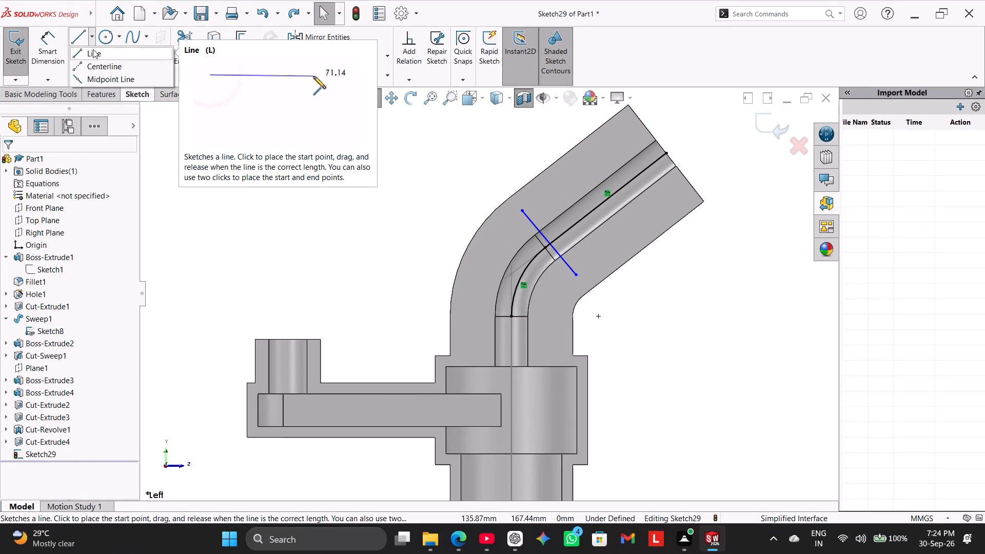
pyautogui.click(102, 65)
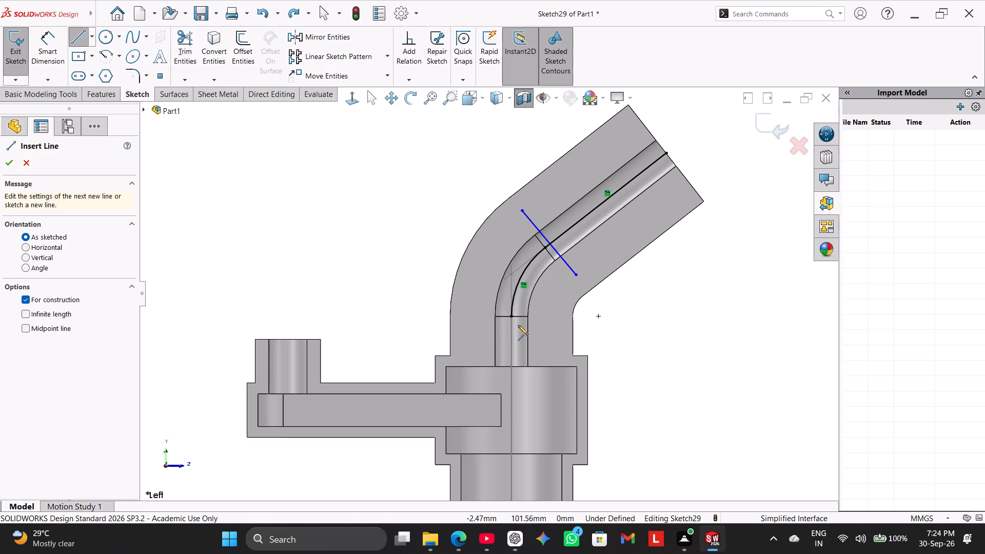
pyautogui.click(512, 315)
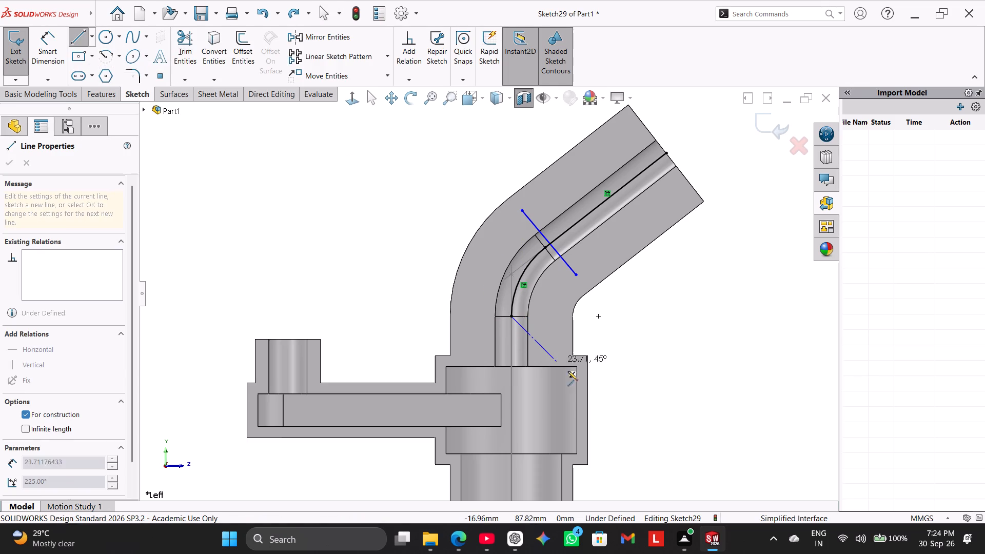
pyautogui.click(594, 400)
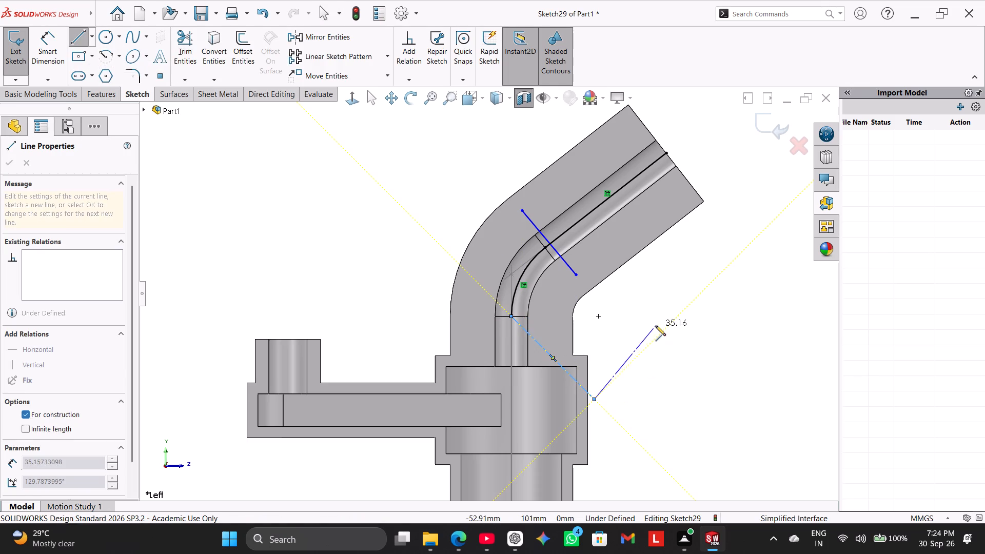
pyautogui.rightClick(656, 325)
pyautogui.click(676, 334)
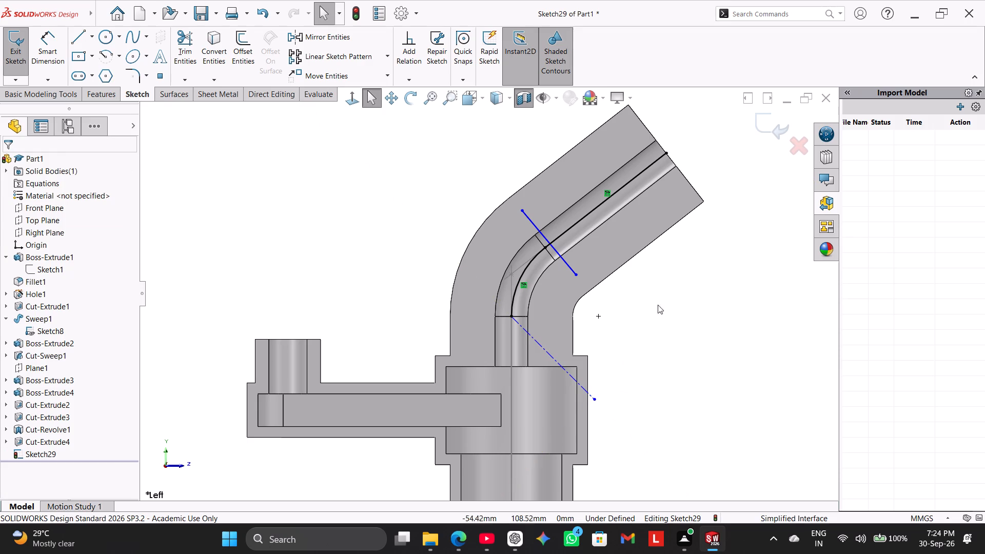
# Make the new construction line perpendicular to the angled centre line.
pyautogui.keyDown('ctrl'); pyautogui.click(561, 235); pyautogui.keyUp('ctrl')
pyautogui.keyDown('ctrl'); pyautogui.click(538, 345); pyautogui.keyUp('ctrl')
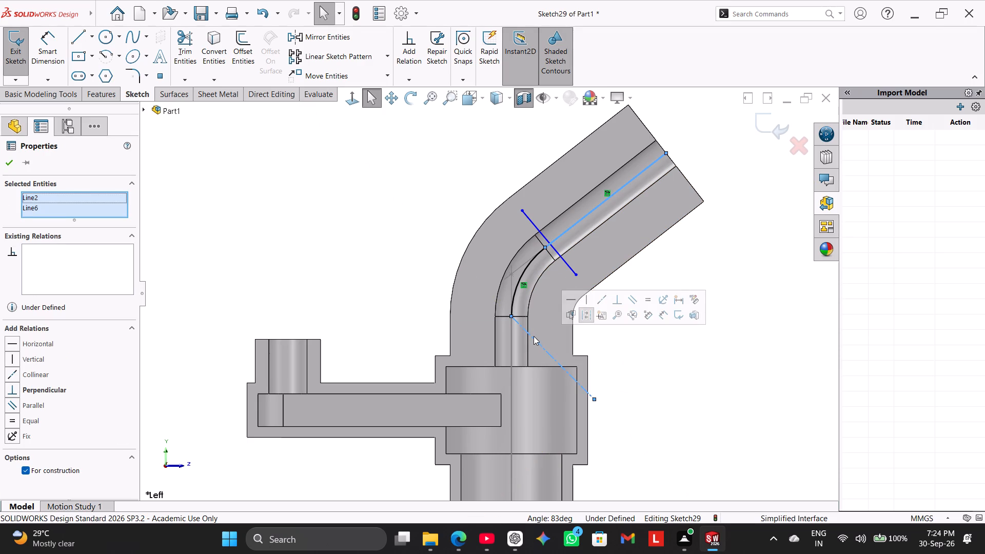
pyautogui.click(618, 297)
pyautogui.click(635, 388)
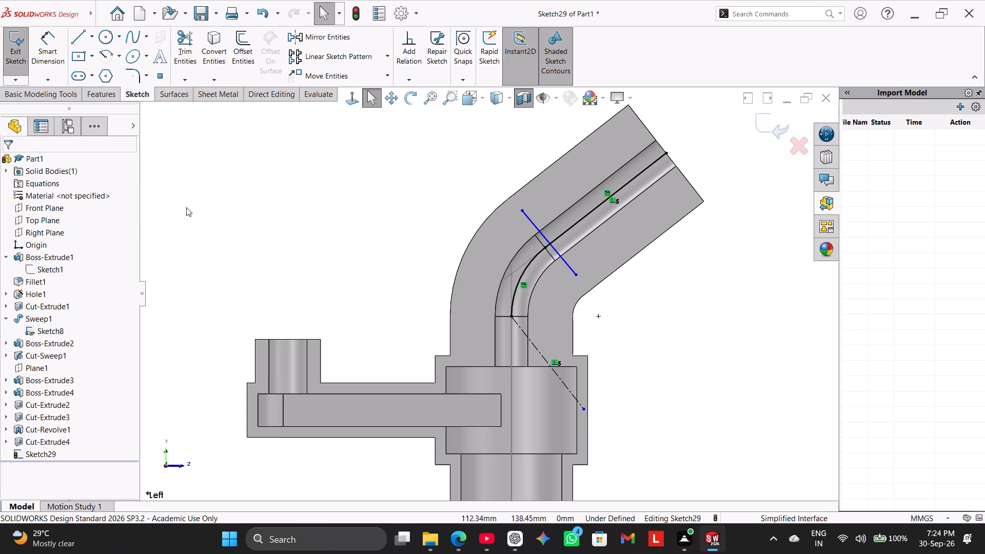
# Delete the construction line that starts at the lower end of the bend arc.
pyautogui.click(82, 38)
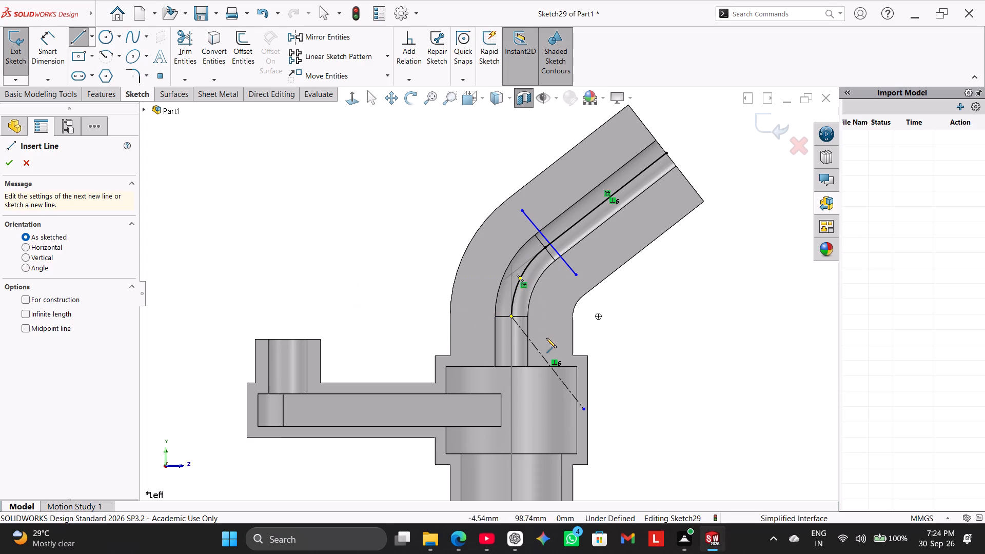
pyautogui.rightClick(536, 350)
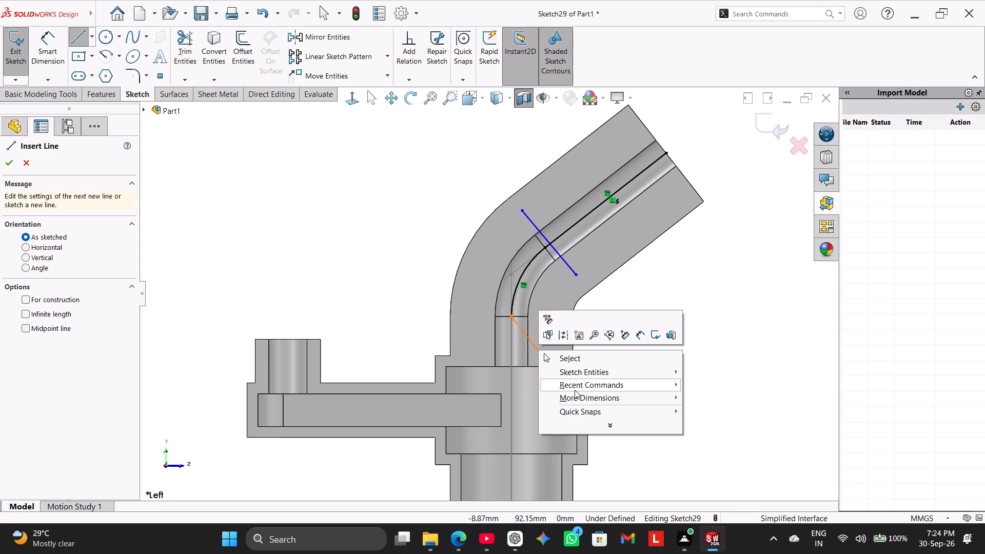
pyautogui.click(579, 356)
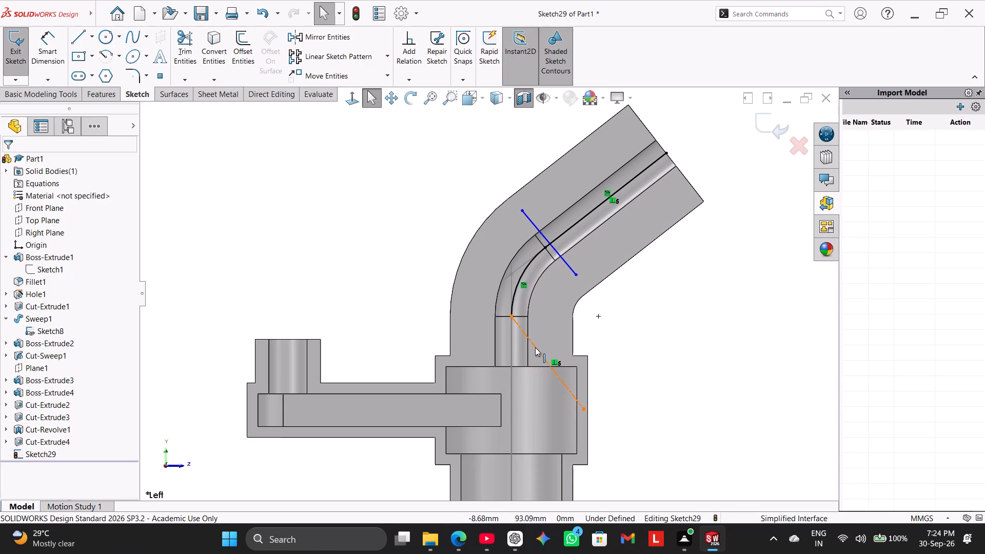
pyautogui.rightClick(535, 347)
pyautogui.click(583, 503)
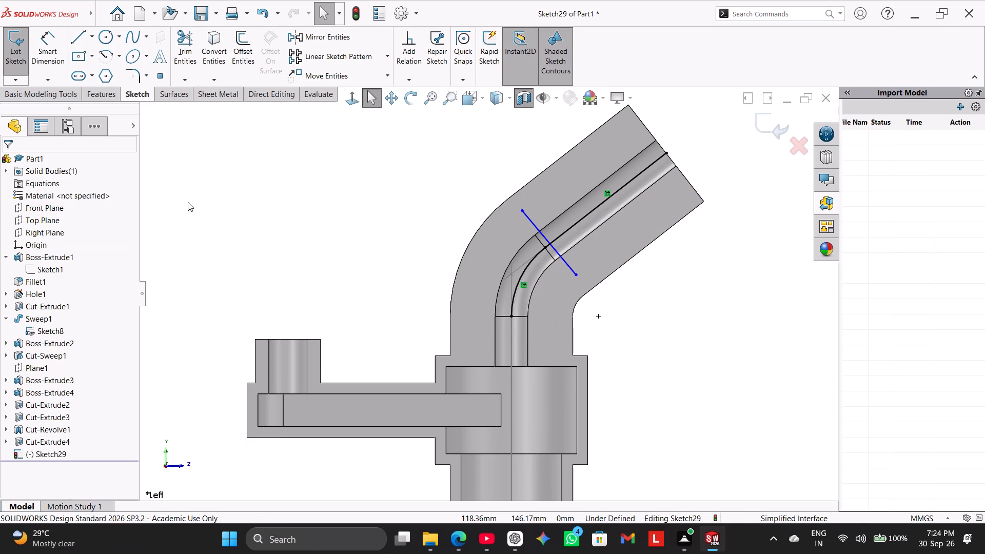
# Sketch a construction line from the midpoint of the bend arc, running diagonally down toward the inside of the bend.
pyautogui.click(91, 39)
pyautogui.click(104, 62)
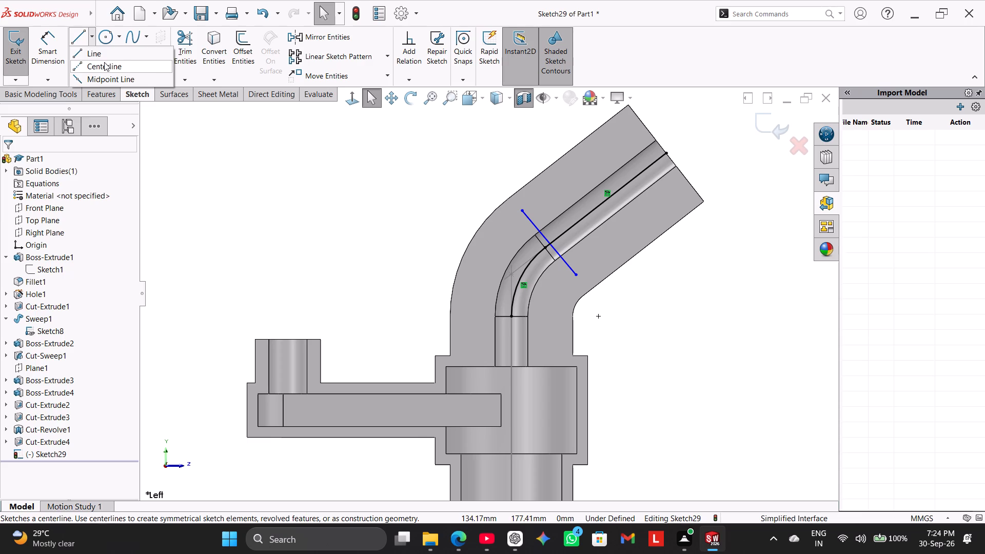
pyautogui.click(521, 279)
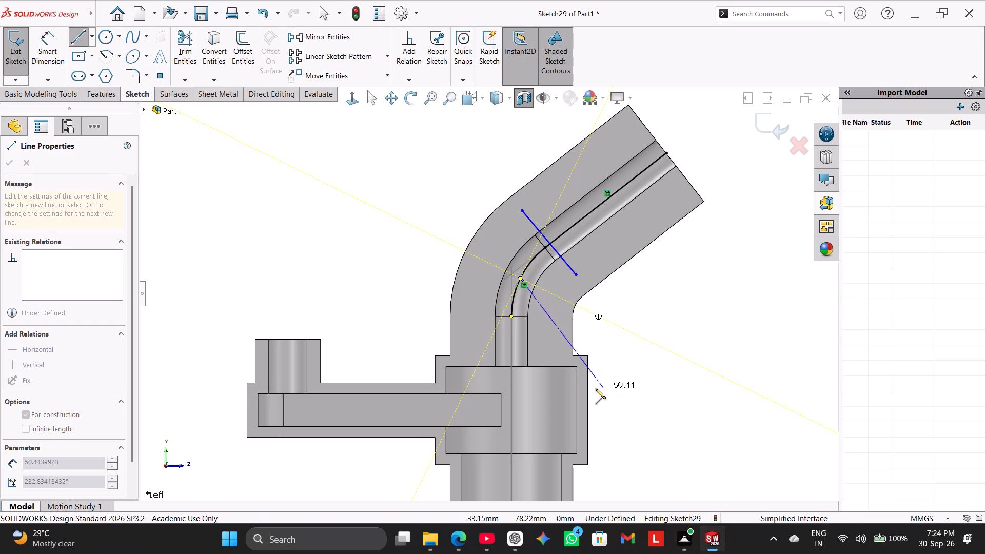
pyautogui.click(567, 335)
pyautogui.rightClick(662, 274)
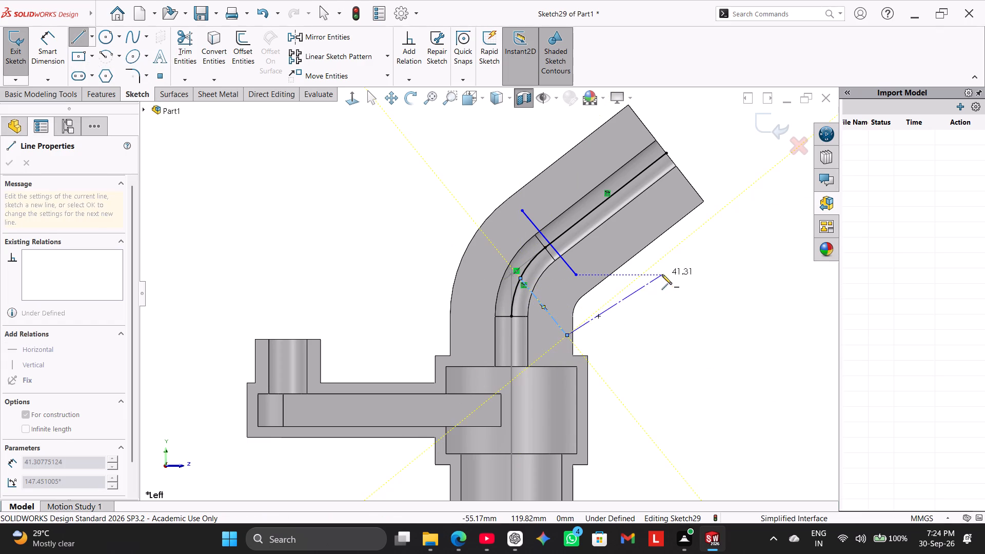
pyautogui.click(679, 282)
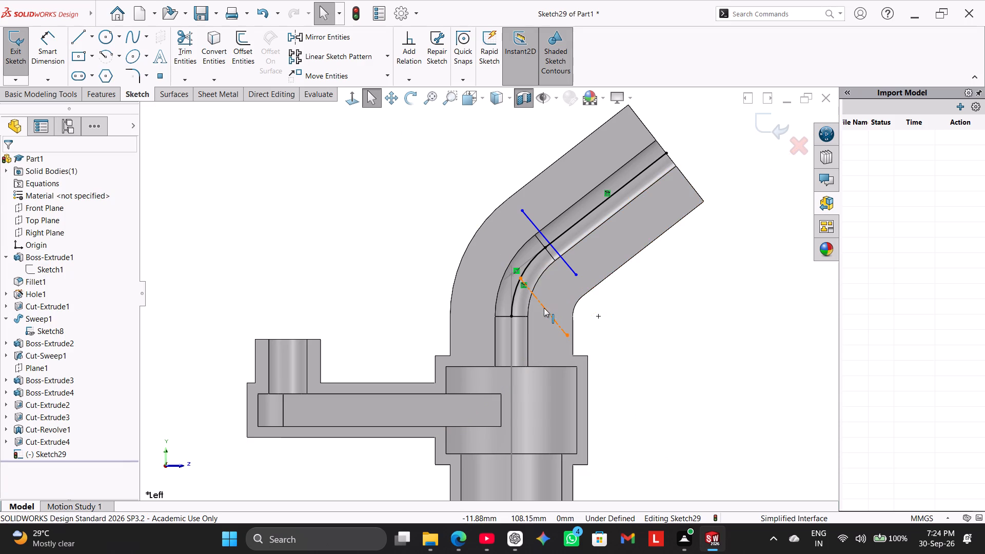
# Make the construction line from the arc's midpoint perpendicular to the angled centre line.
pyautogui.keyDown('ctrl'); pyautogui.click(544, 308); pyautogui.keyUp('ctrl')
pyautogui.keyDown('ctrl'); pyautogui.click(564, 235); pyautogui.keyUp('ctrl')
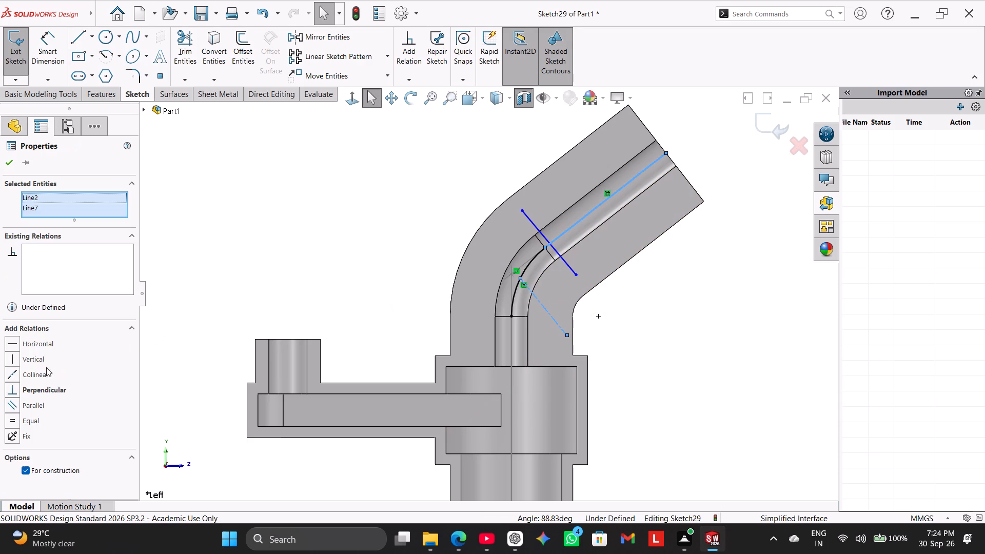
pyautogui.click(46, 390)
pyautogui.click(312, 247)
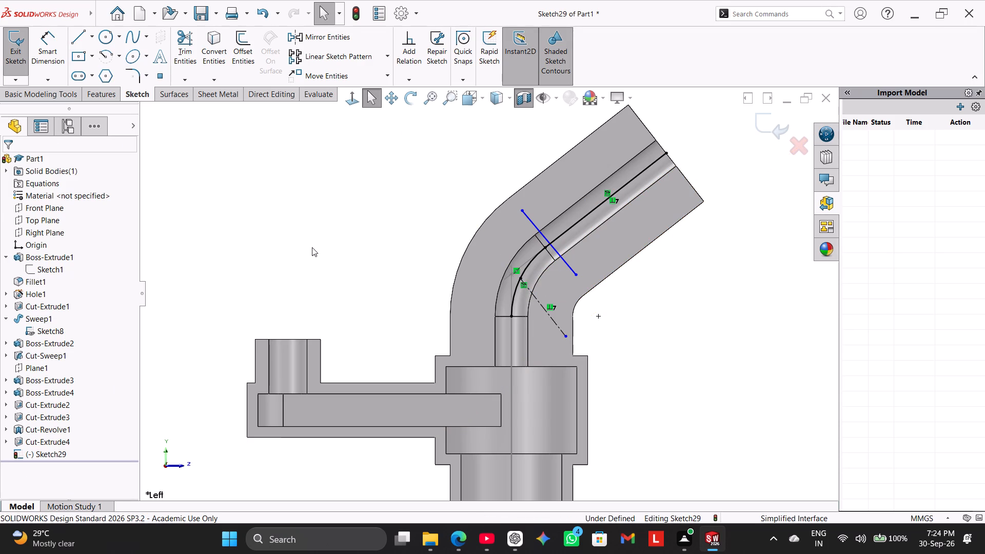
# Sketch a second construction line about 48 mm long from the arc's midpoint, at a shallower downward slope past the inside of the bend.
pyautogui.click(90, 42)
pyautogui.click(96, 62)
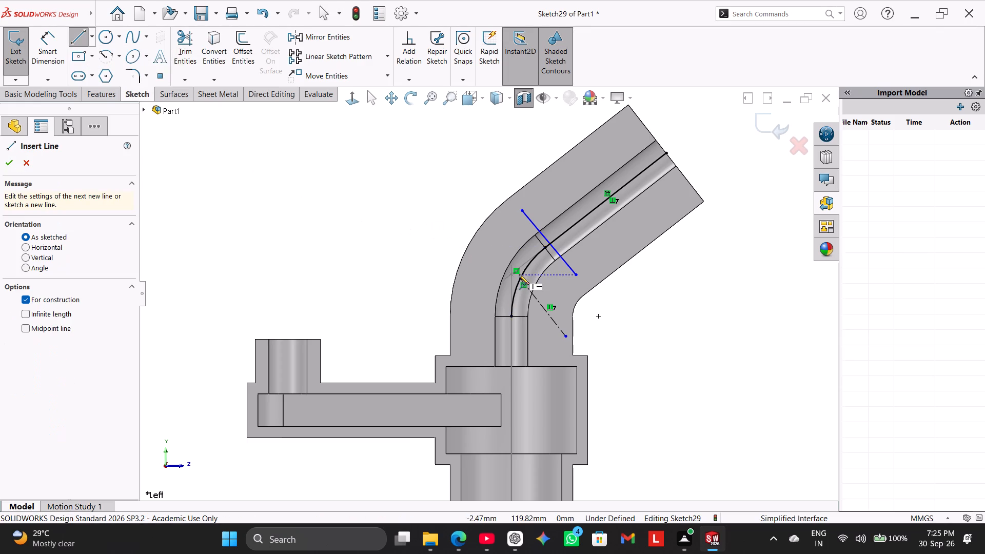
pyautogui.click(521, 280)
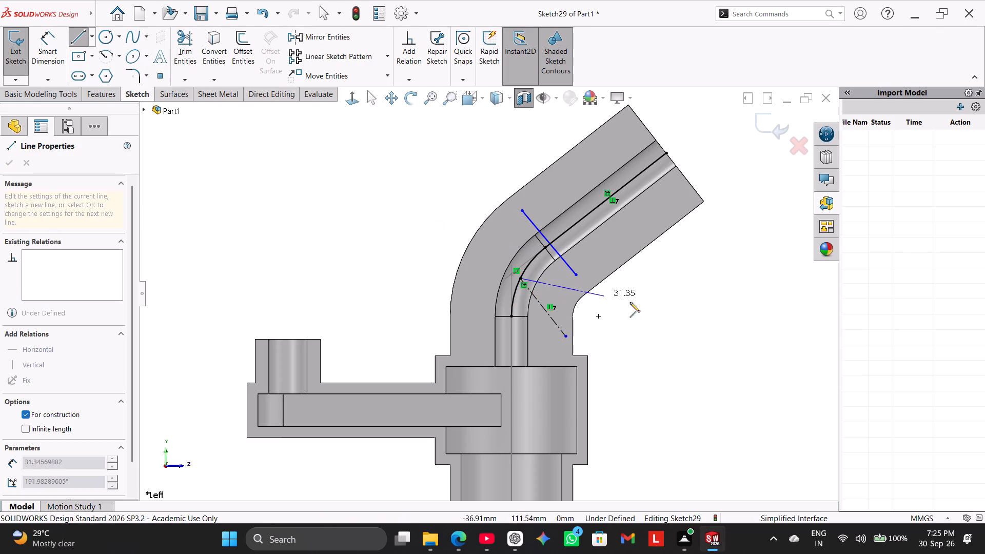
pyautogui.click(648, 308)
pyautogui.rightClick(695, 315)
pyautogui.click(706, 323)
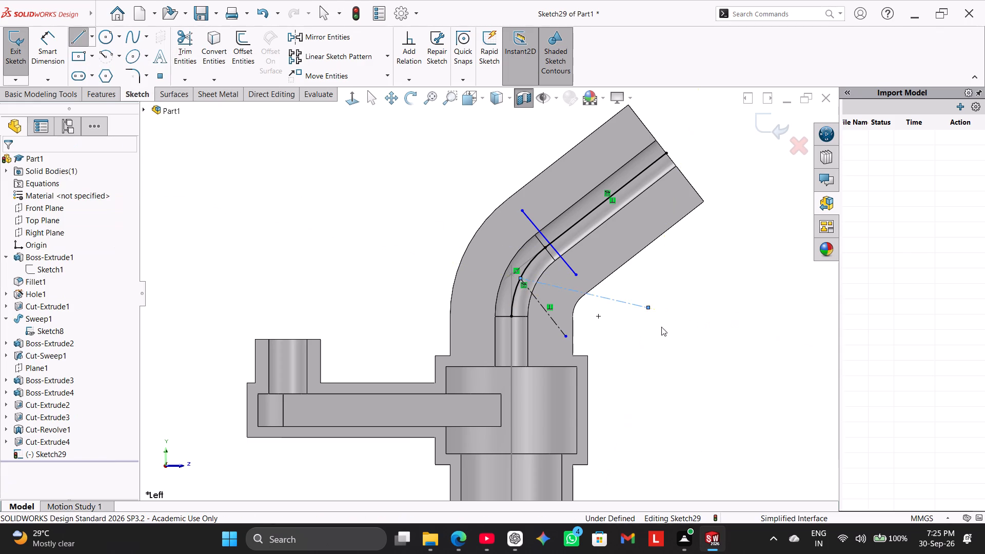
# Dimension the angle between the two construction lines at the arc's midpoint as 36°.
pyautogui.click(43, 43)
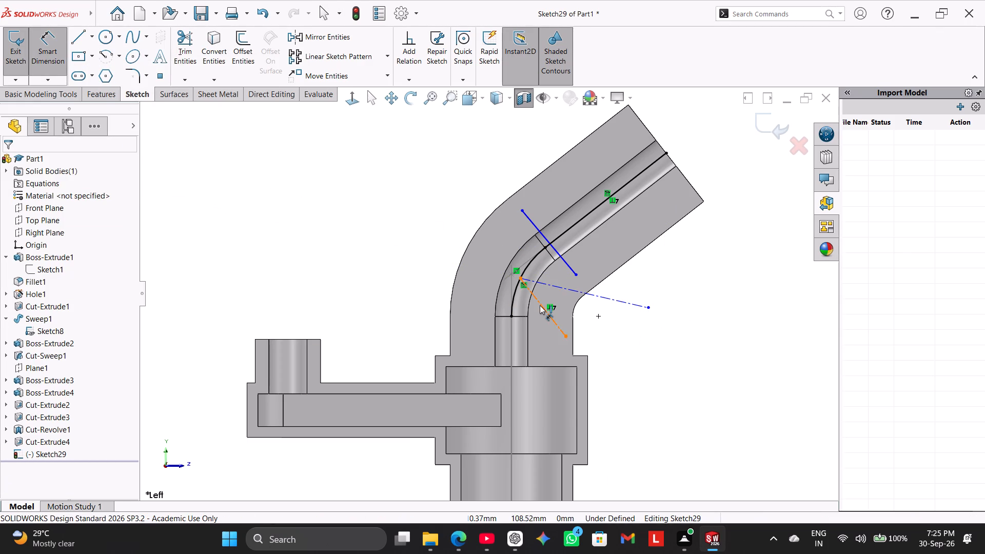
pyautogui.click(541, 305)
pyautogui.click(558, 288)
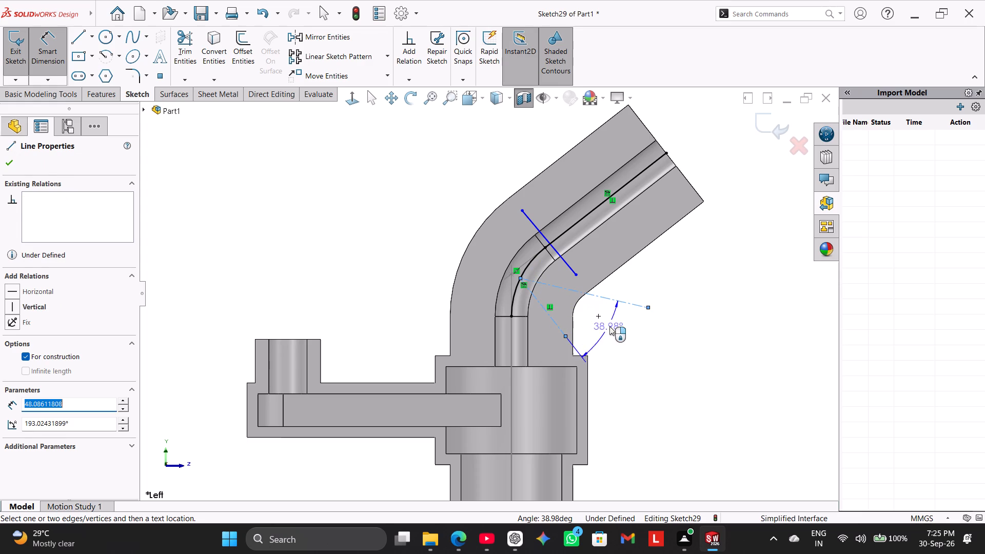
pyautogui.click(613, 330)
pyautogui.write('36')
pyautogui.press('Return')
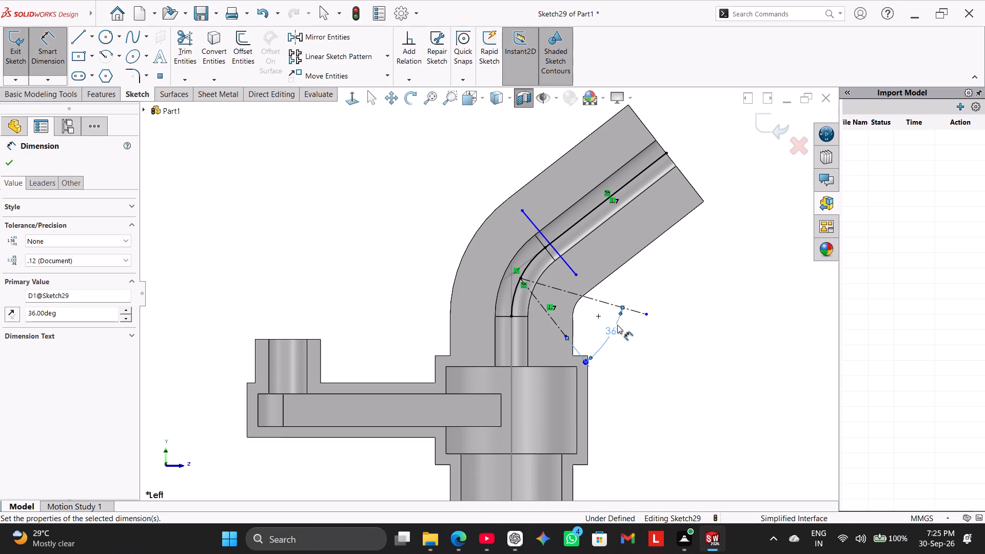
pyautogui.rightClick(741, 286)
pyautogui.click(769, 315)
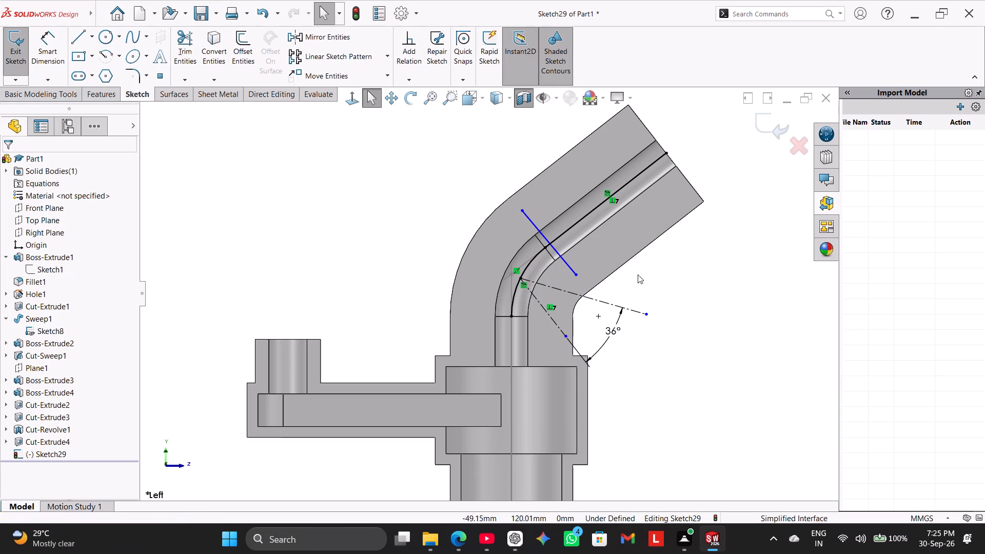
# Dimension the angle between the shallower construction line and the cross line at the bend's end as 36°.
pyautogui.click(45, 46)
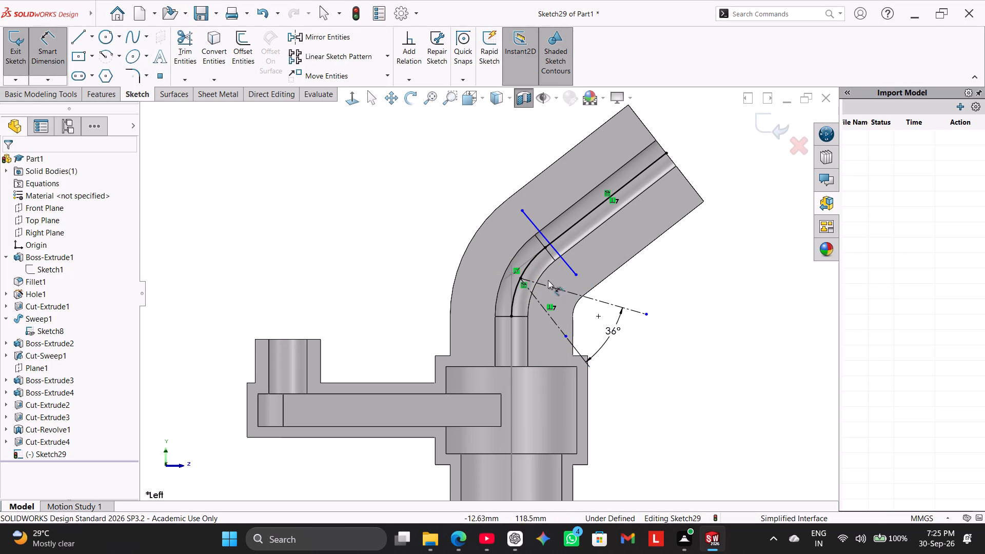
pyautogui.click(551, 285)
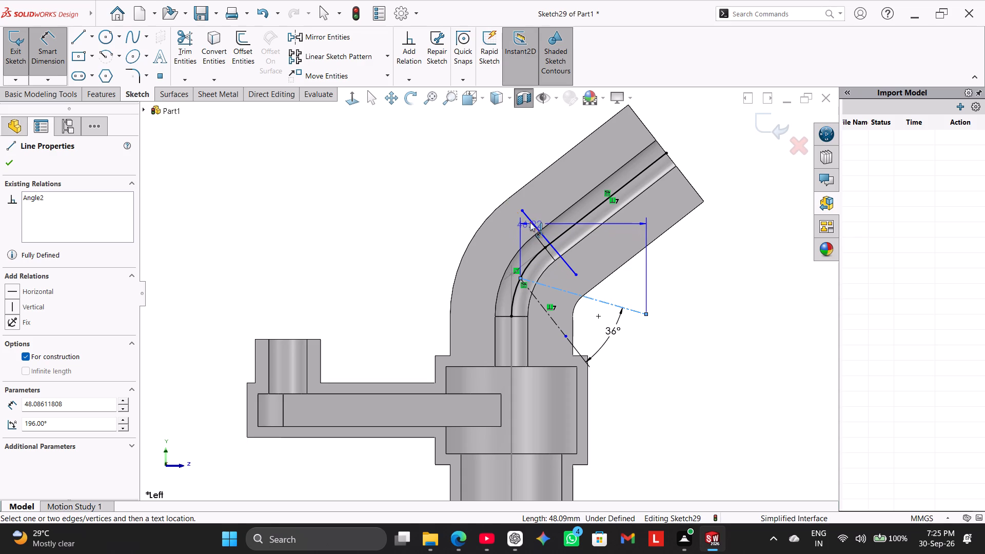
pyautogui.click(530, 221)
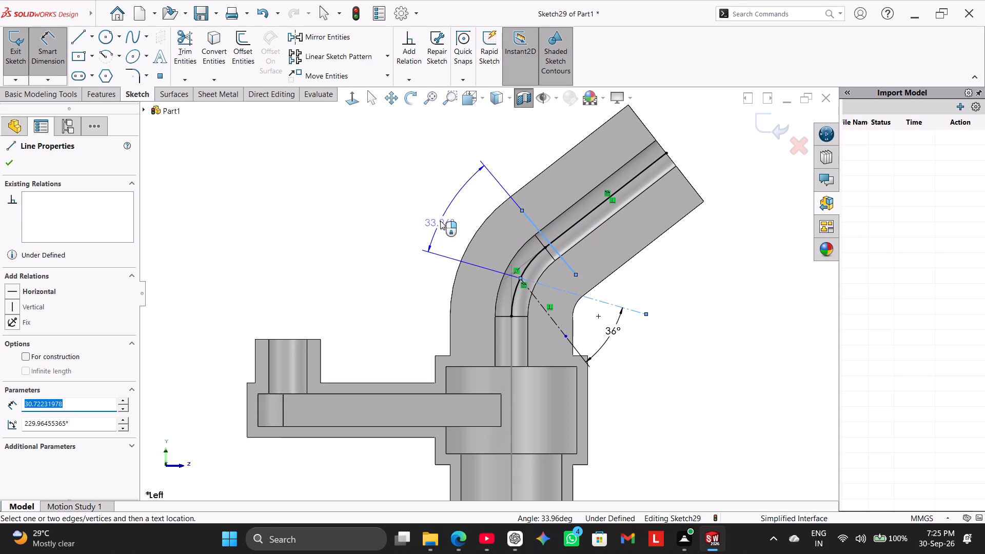
pyautogui.click(440, 221)
pyautogui.write('36')
pyautogui.press('Return')
pyautogui.rightClick(360, 179)
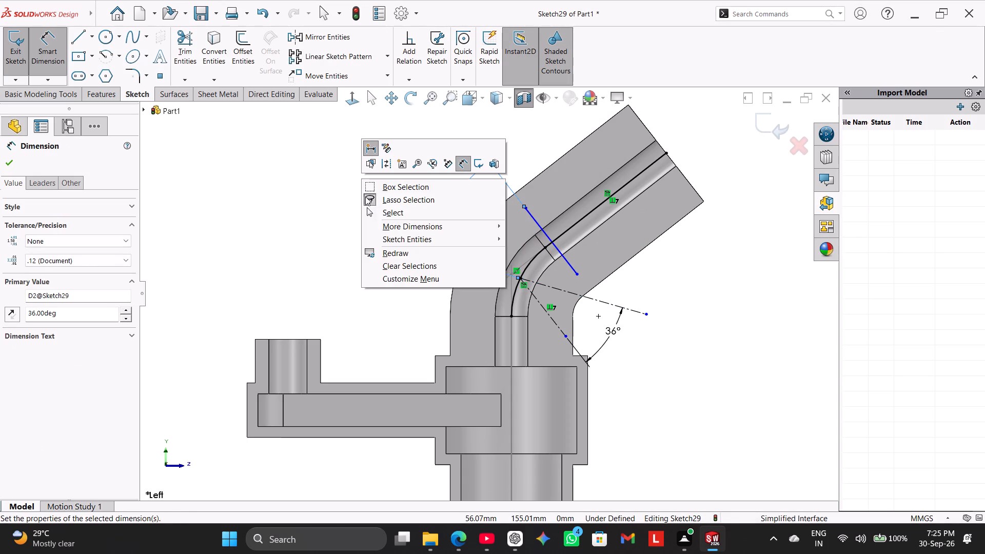
pyautogui.click(379, 214)
pyautogui.click(341, 216)
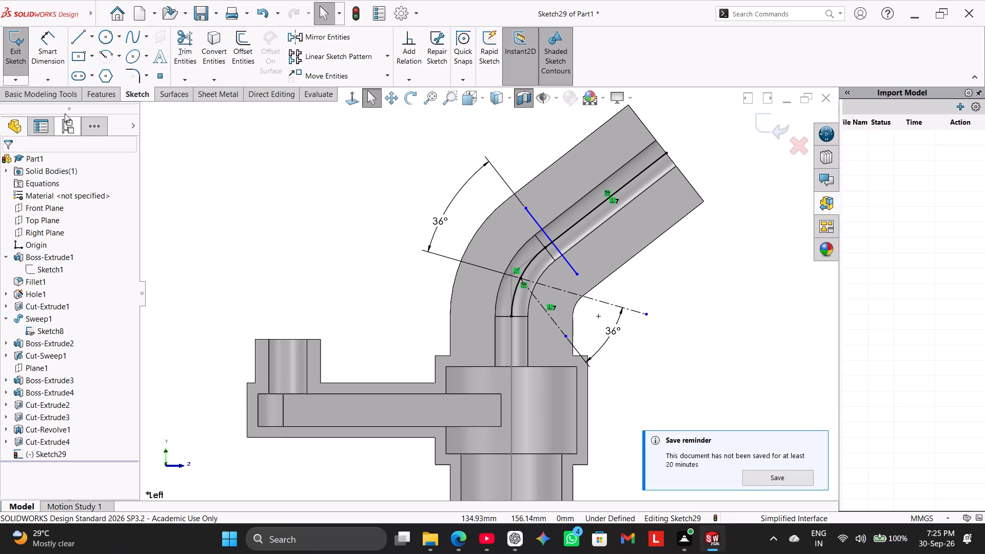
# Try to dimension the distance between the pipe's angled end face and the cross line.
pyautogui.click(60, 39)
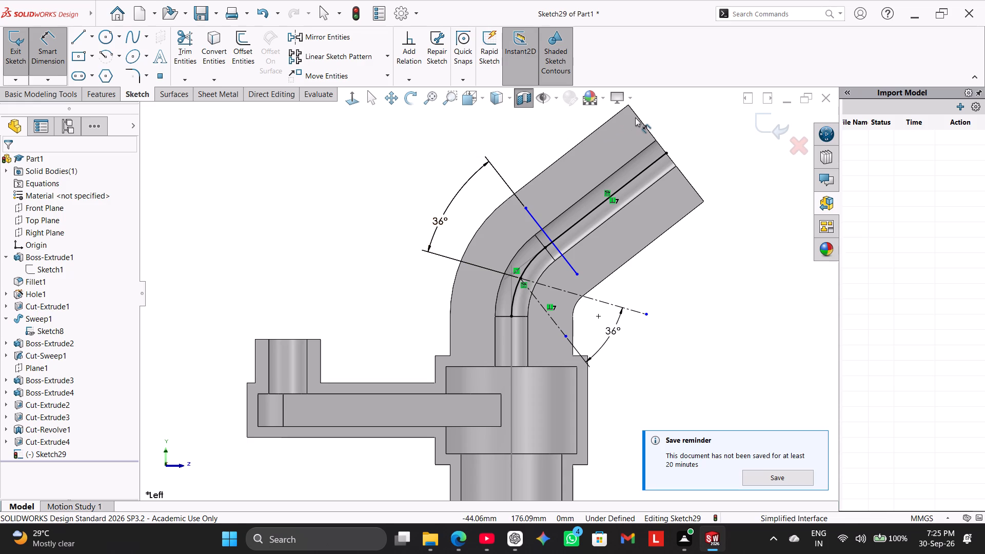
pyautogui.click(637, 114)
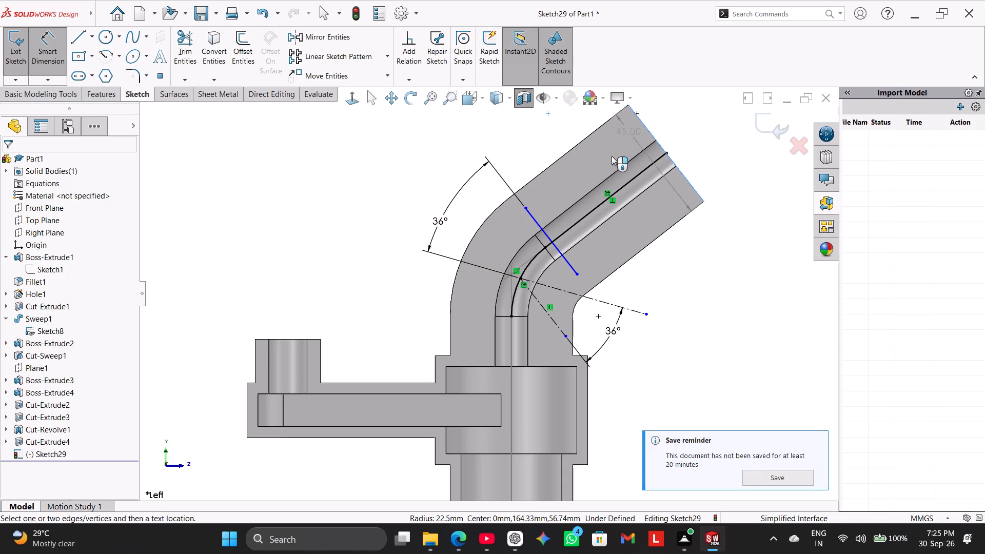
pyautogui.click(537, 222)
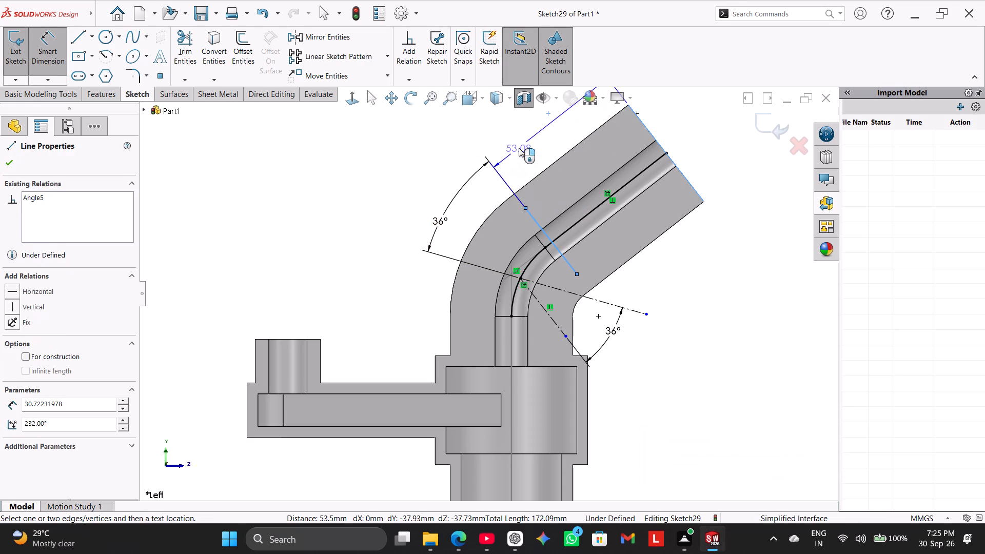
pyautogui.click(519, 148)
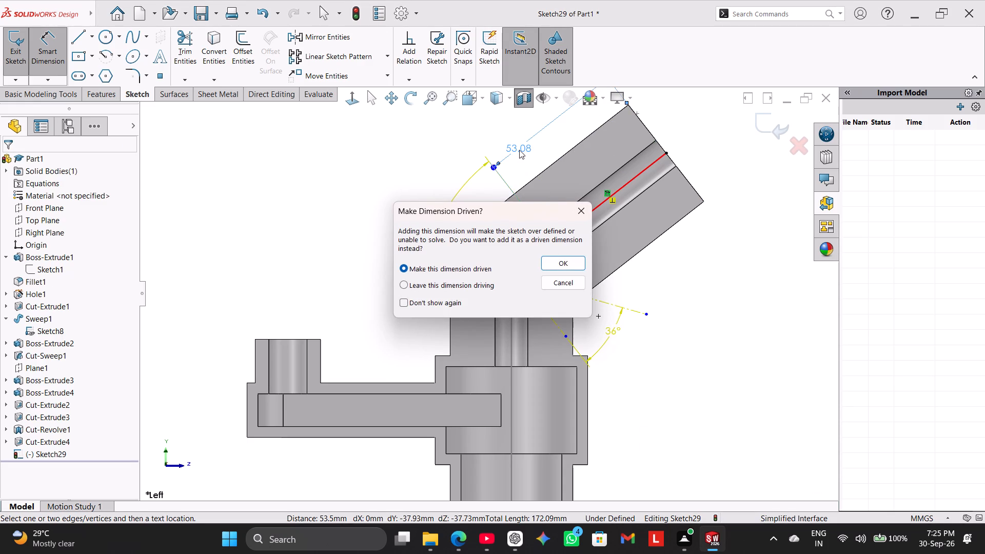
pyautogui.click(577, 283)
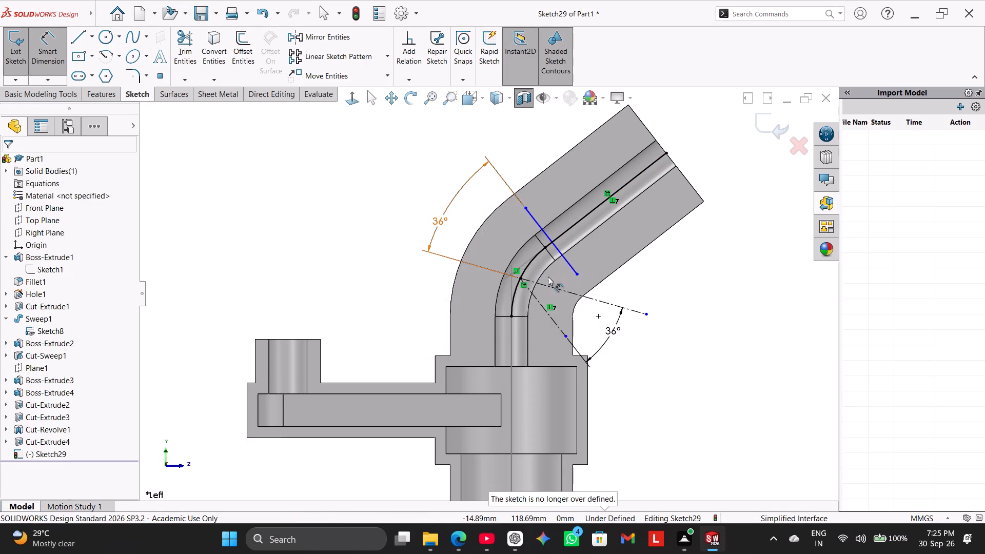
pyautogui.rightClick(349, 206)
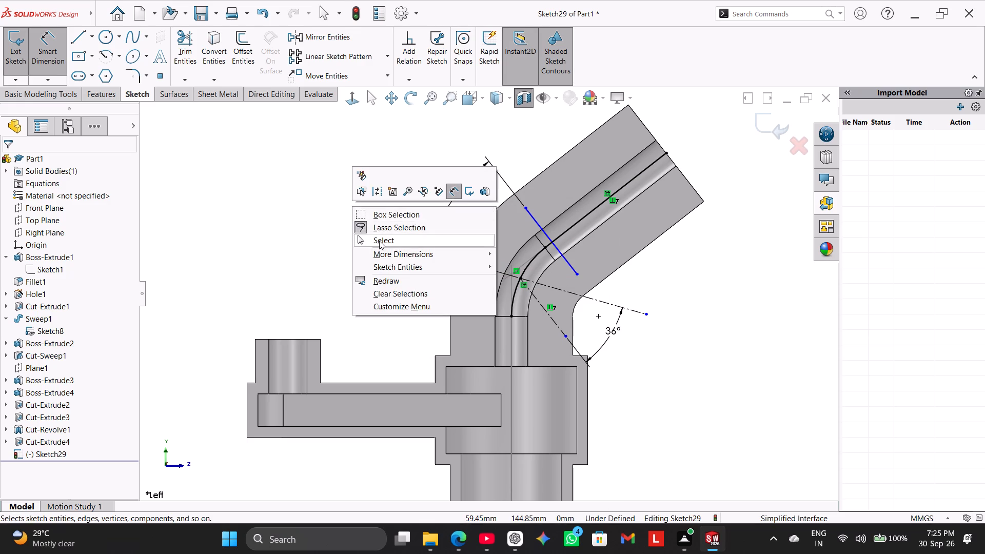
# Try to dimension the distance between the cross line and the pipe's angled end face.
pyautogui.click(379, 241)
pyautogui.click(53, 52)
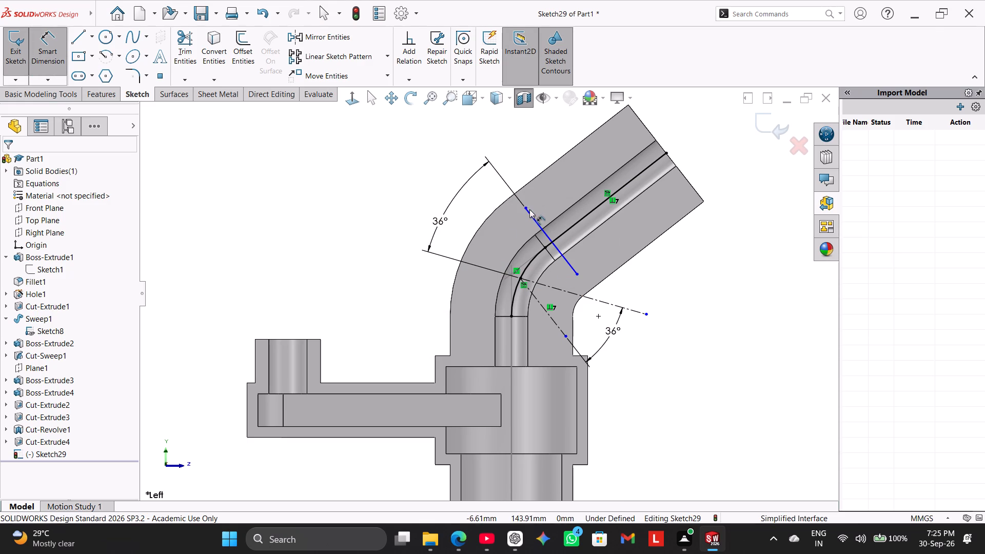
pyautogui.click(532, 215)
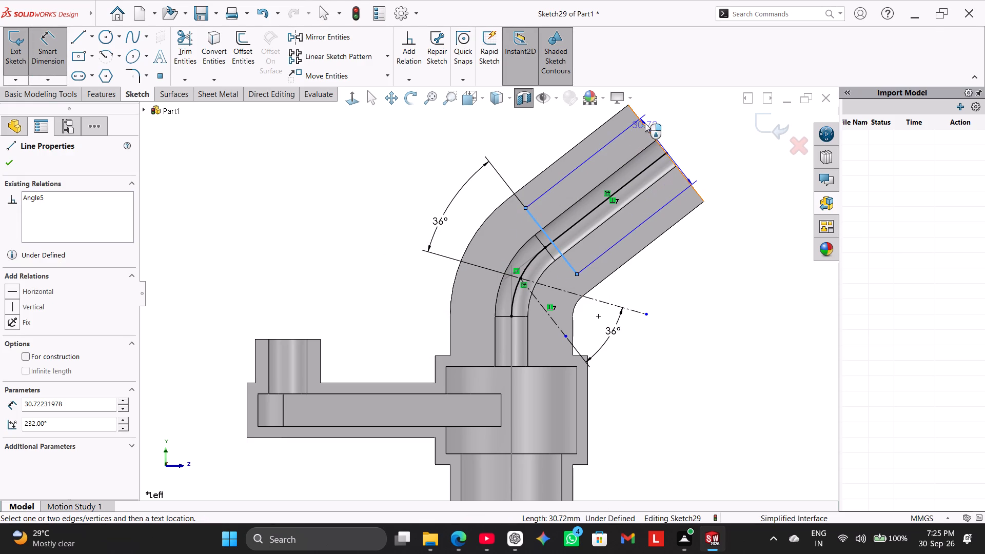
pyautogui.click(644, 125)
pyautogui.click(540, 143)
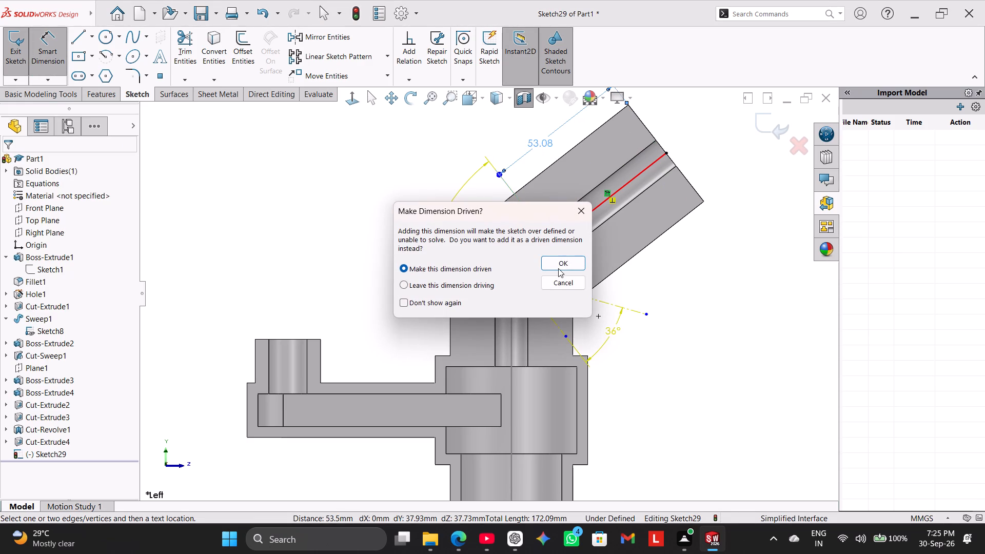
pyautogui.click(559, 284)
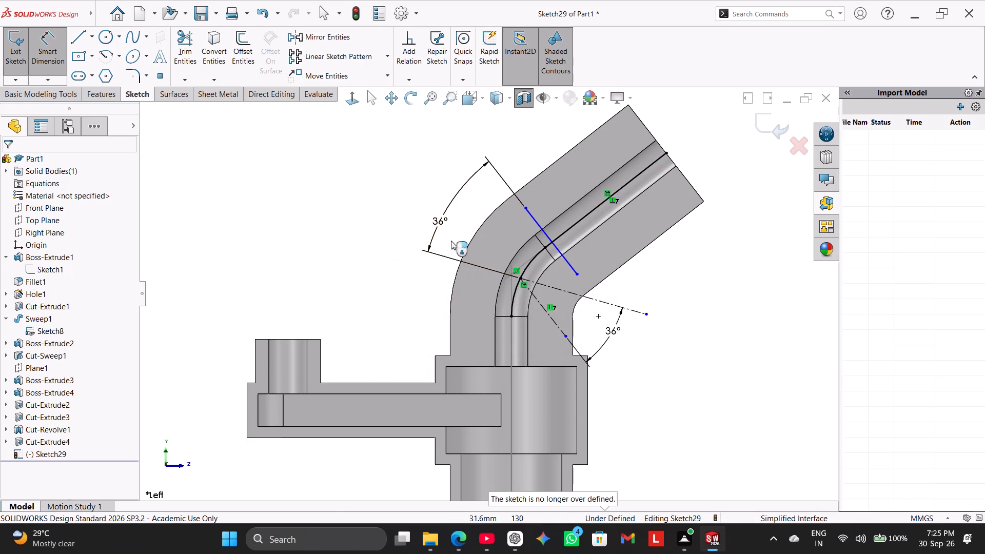
# Move the cross line up along the angled pipe to about 38 mm from its end face.
pyautogui.moveTo(534, 215); pyautogui.dragTo(559, 196)
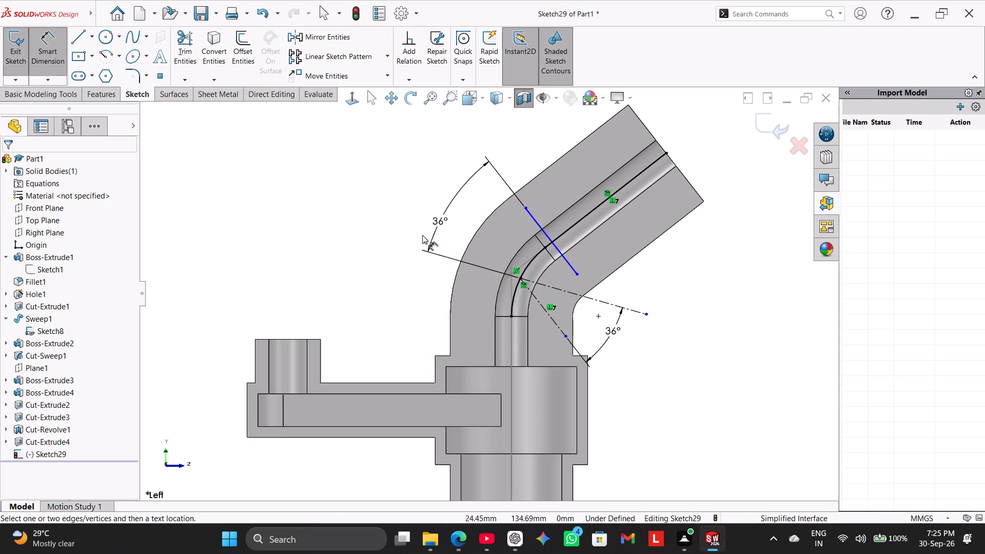
pyautogui.rightClick(345, 218)
pyautogui.click(382, 250)
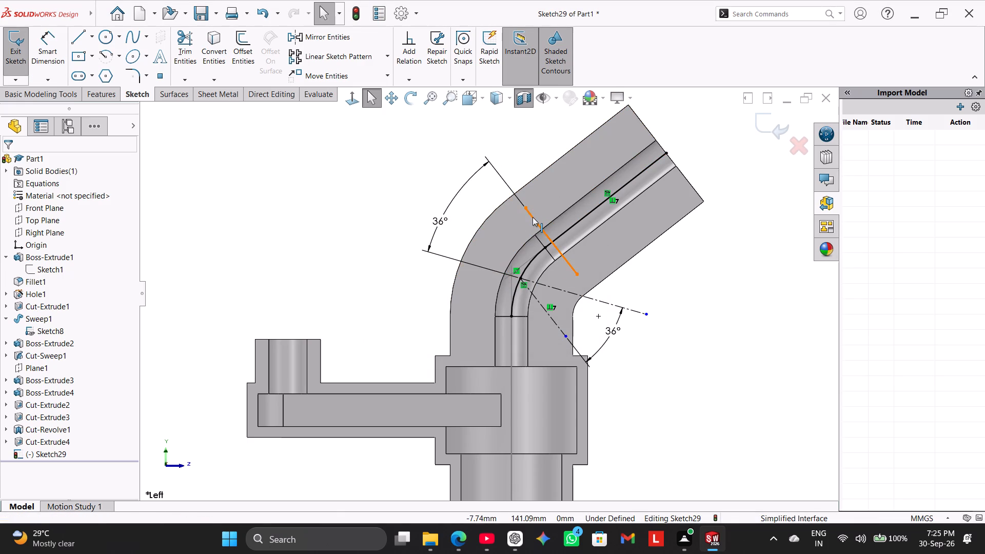
pyautogui.moveTo(533, 217); pyautogui.dragTo(566, 194)
pyautogui.click(353, 219)
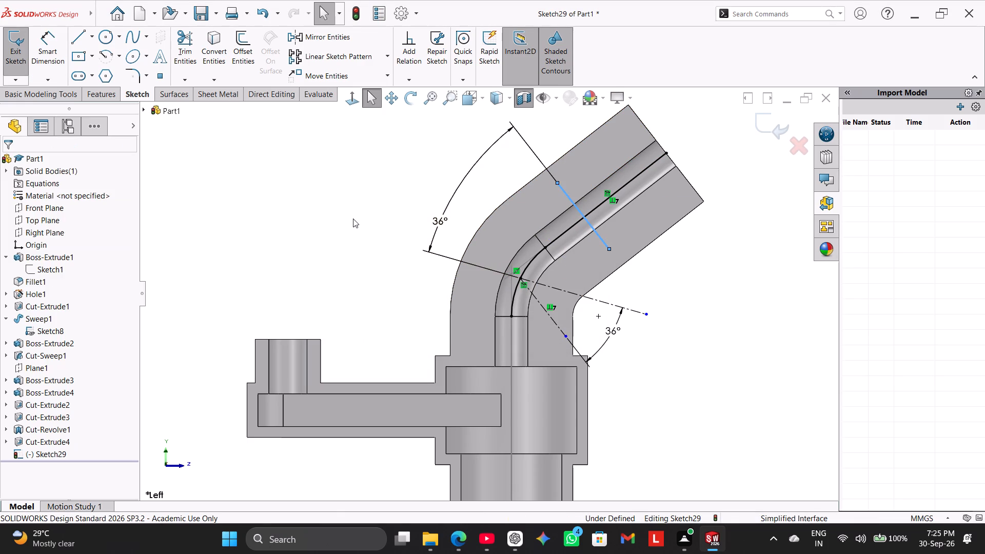
# Dimension the distance from the cross line's upper endpoint to the pipe's angled end face as 54 mm.
pyautogui.click(58, 51)
pyautogui.click(559, 183)
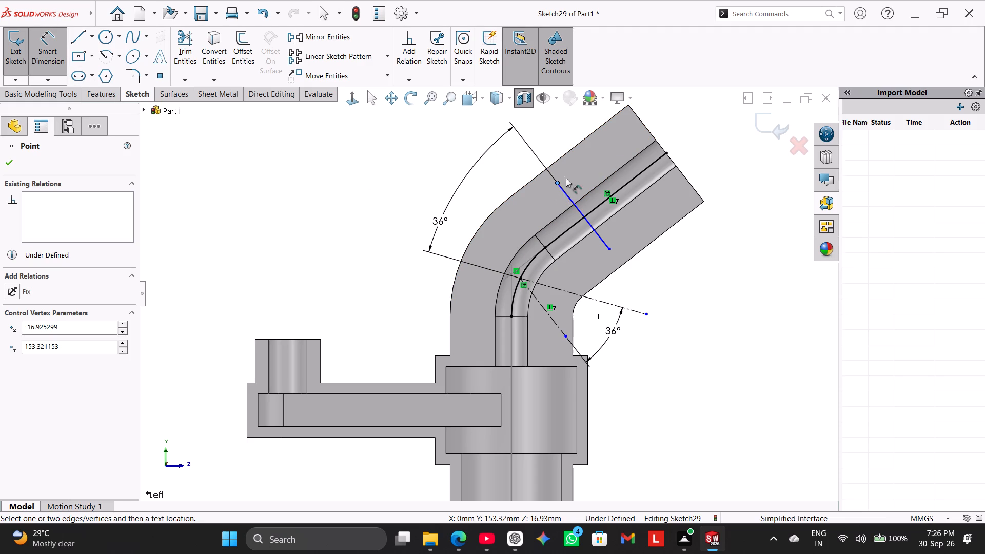
pyautogui.click(644, 125)
pyautogui.click(556, 140)
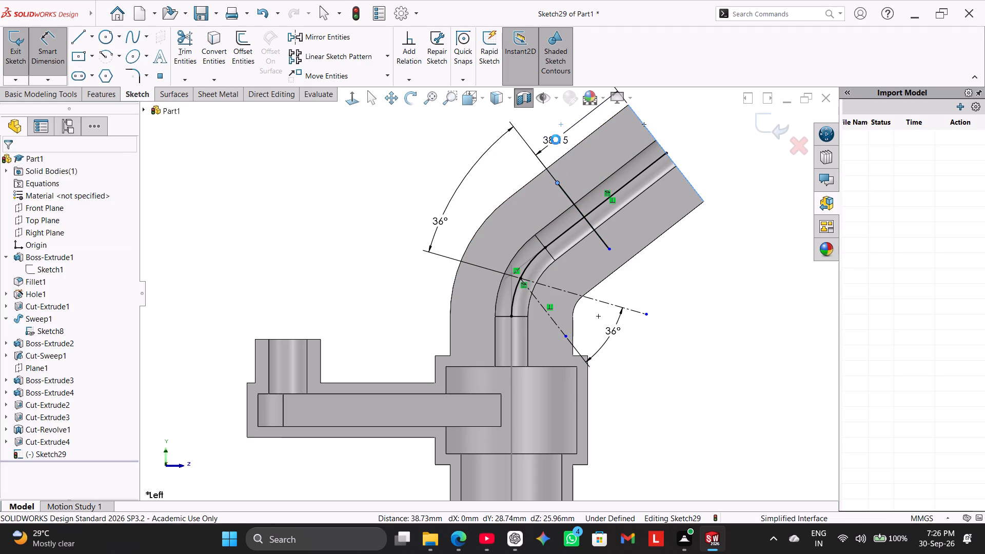
pyautogui.write('54')
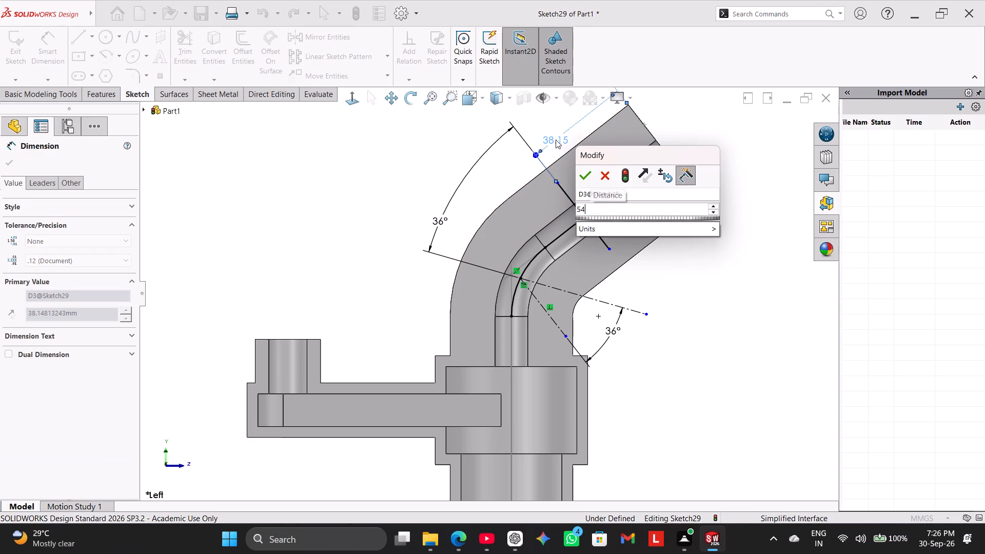
pyautogui.press('Return')
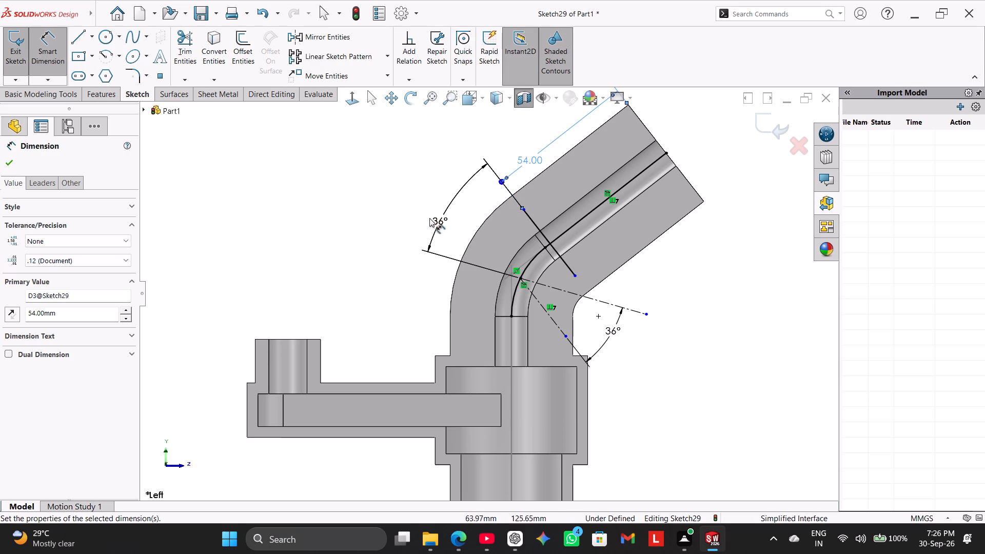
# Set the distance between the cross line's endpoint and the angled end face to 56.4 mm.
pyautogui.click(535, 160)
pyautogui.doubleClick(535, 159)
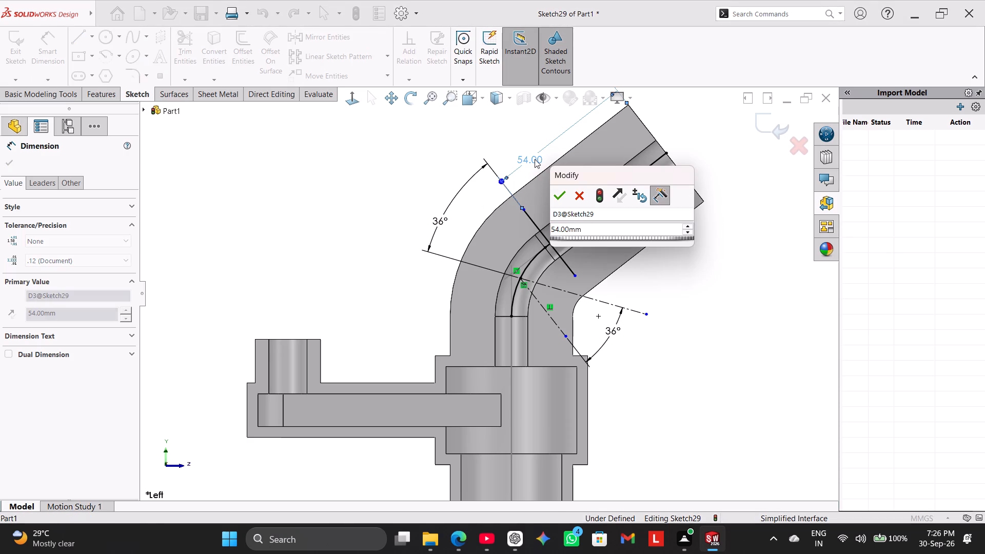
pyautogui.click(576, 221)
pyautogui.doubleClick(582, 229)
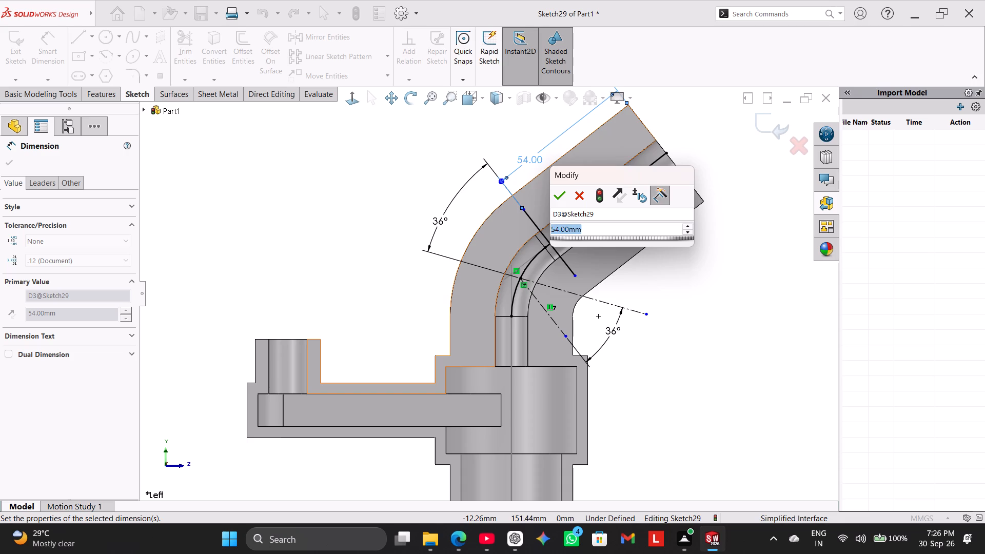
pyautogui.write('56.')
pyautogui.press('4')
pyautogui.press('Return')
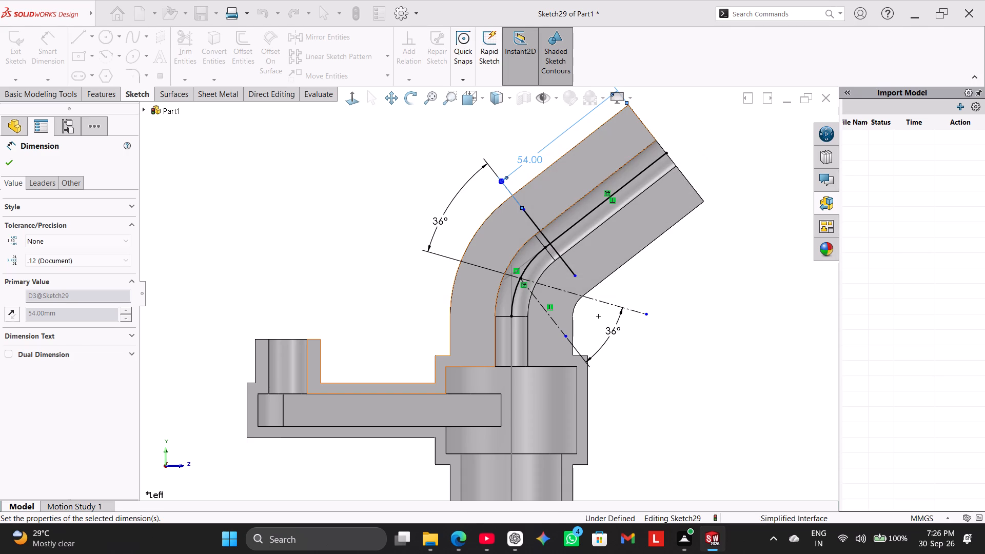
pyautogui.rightClick(342, 217)
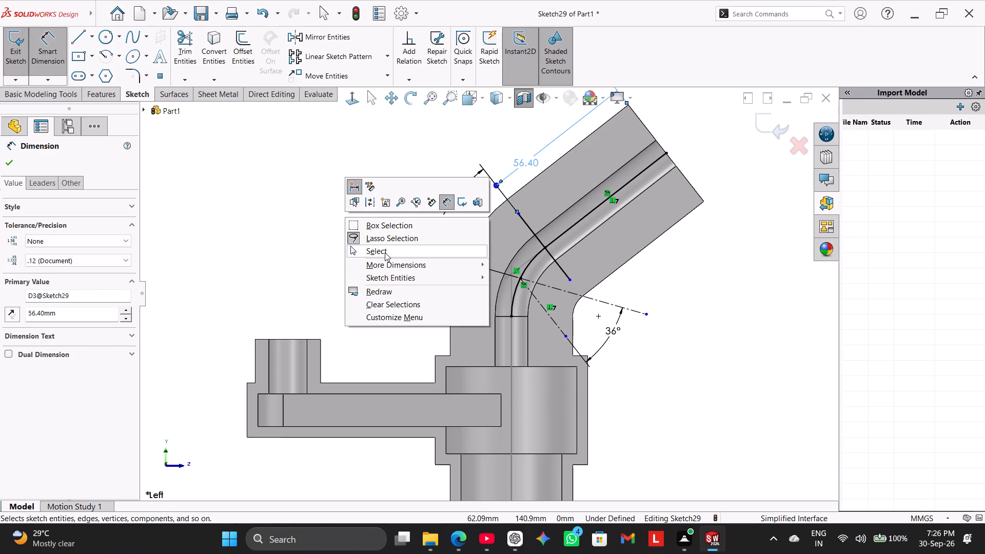
pyautogui.click(385, 252)
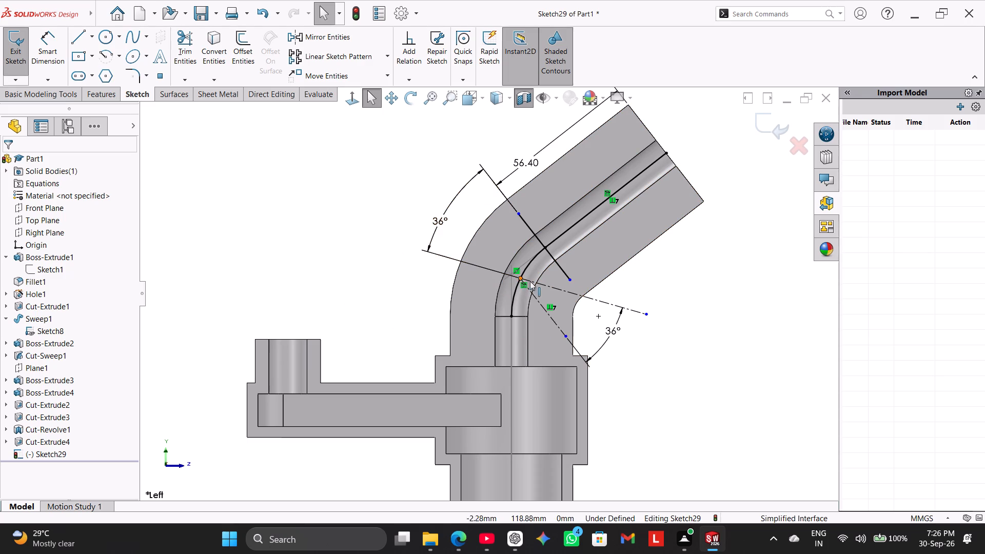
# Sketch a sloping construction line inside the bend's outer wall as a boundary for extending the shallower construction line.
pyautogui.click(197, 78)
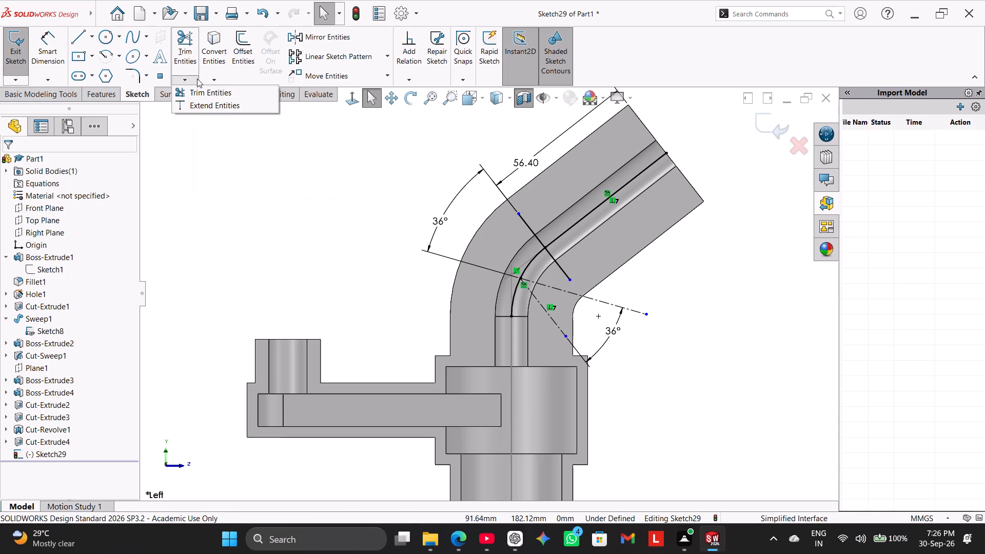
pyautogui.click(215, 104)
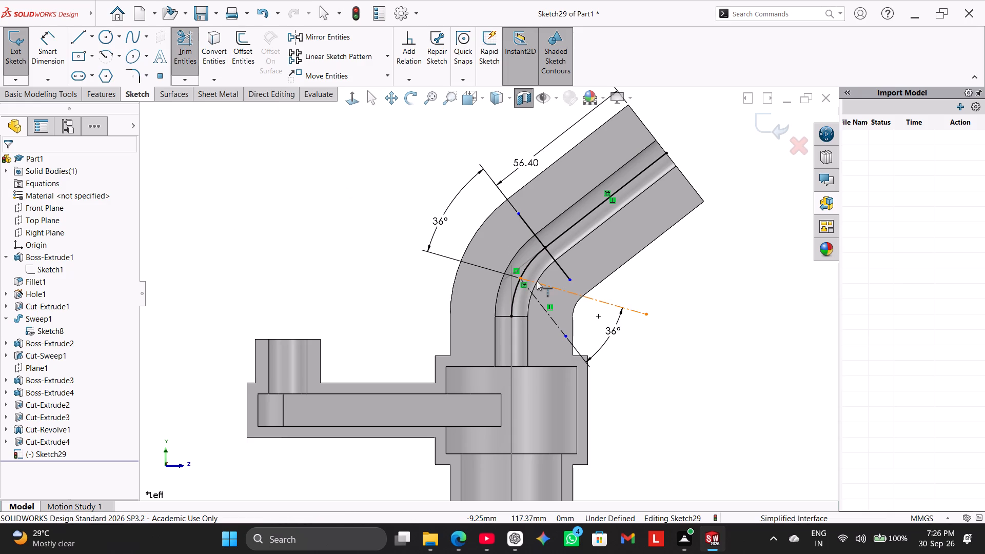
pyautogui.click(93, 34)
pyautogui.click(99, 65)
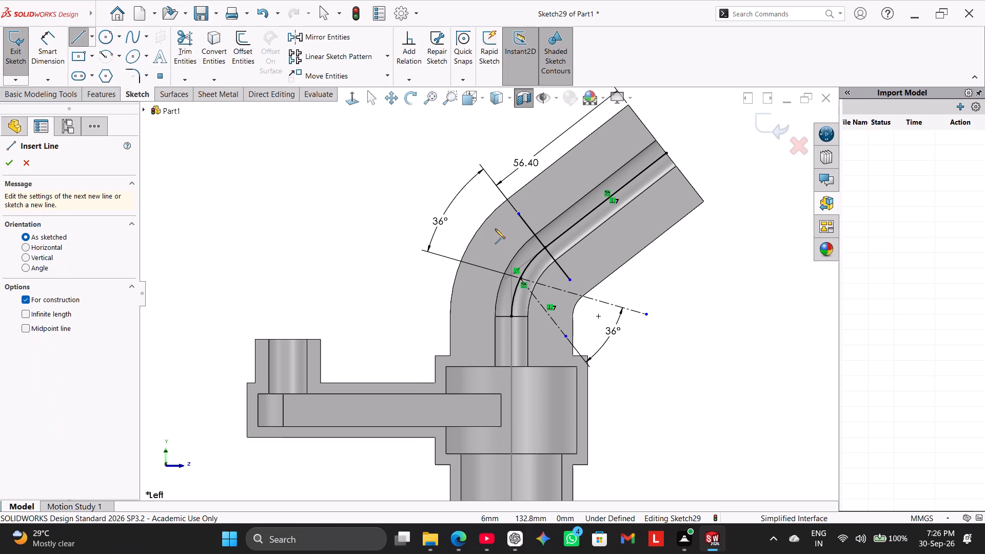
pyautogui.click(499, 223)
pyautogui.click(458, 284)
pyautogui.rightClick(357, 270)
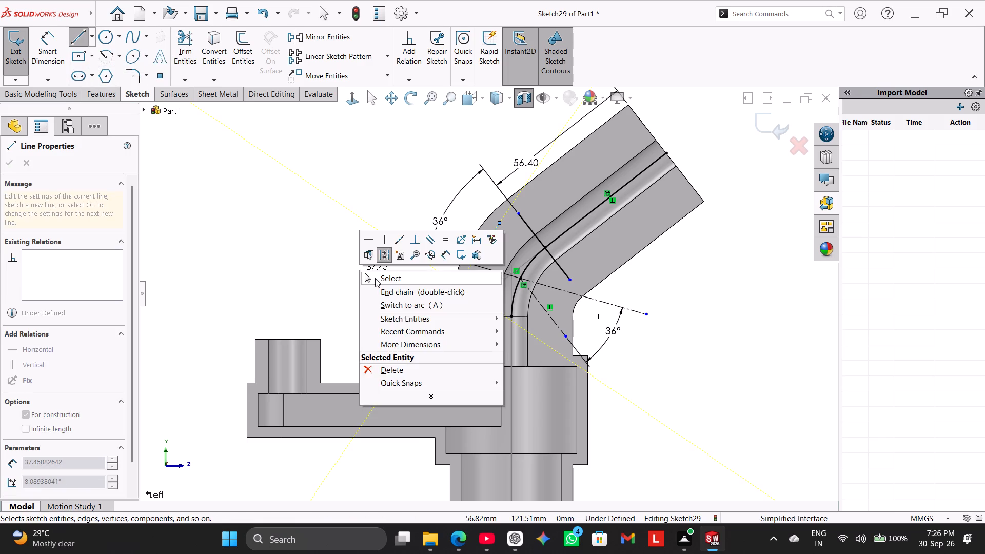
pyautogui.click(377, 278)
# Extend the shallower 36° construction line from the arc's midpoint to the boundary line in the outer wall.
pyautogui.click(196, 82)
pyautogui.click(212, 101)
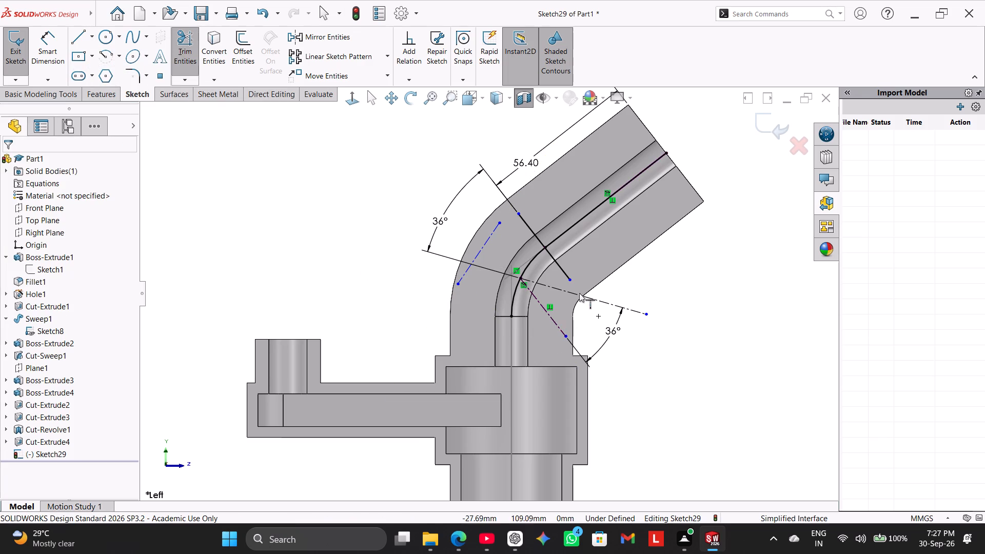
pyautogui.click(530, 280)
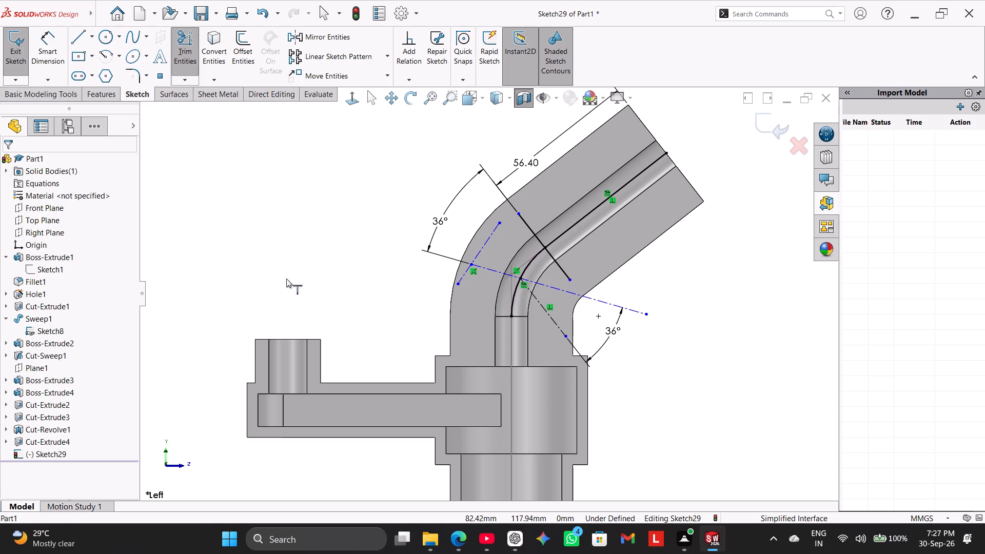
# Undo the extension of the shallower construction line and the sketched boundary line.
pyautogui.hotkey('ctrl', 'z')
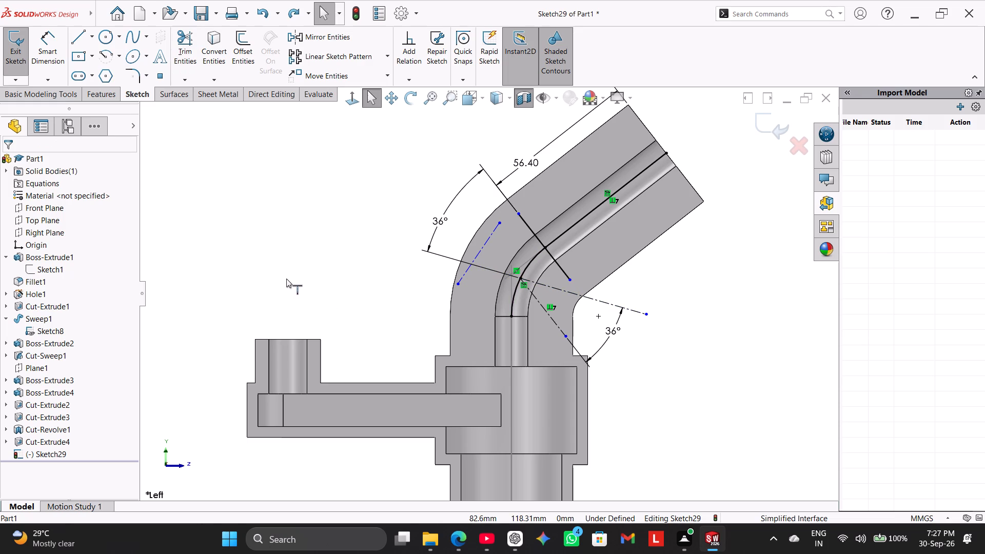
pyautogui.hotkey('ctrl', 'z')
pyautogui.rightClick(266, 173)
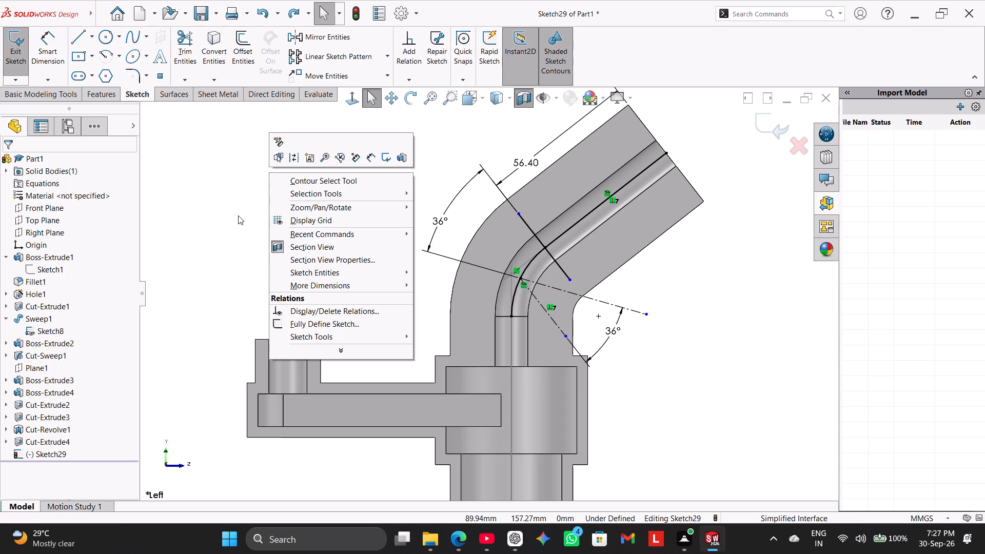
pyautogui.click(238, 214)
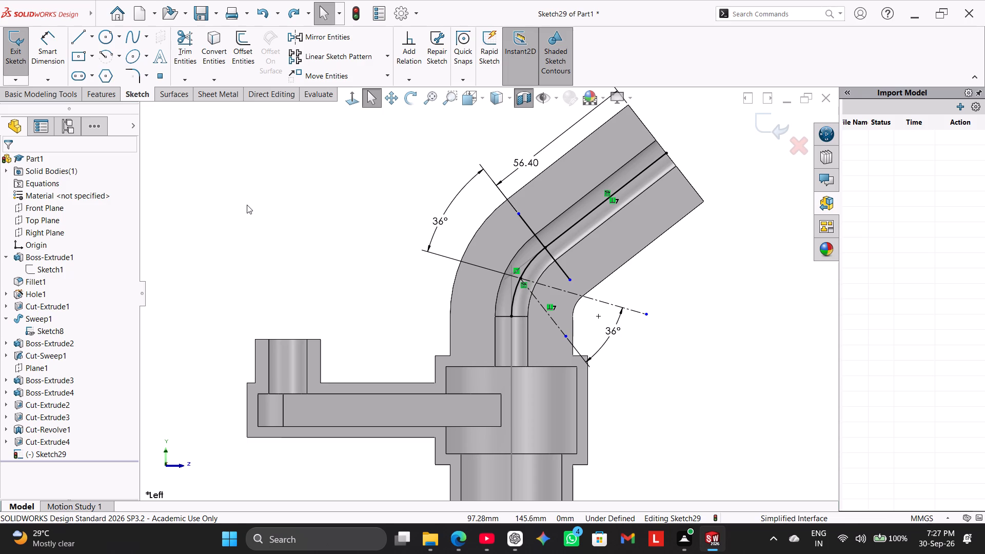
# Convert the cross line and the angled pipe's straight centreline to construction geometry.
pyautogui.rightClick(530, 229)
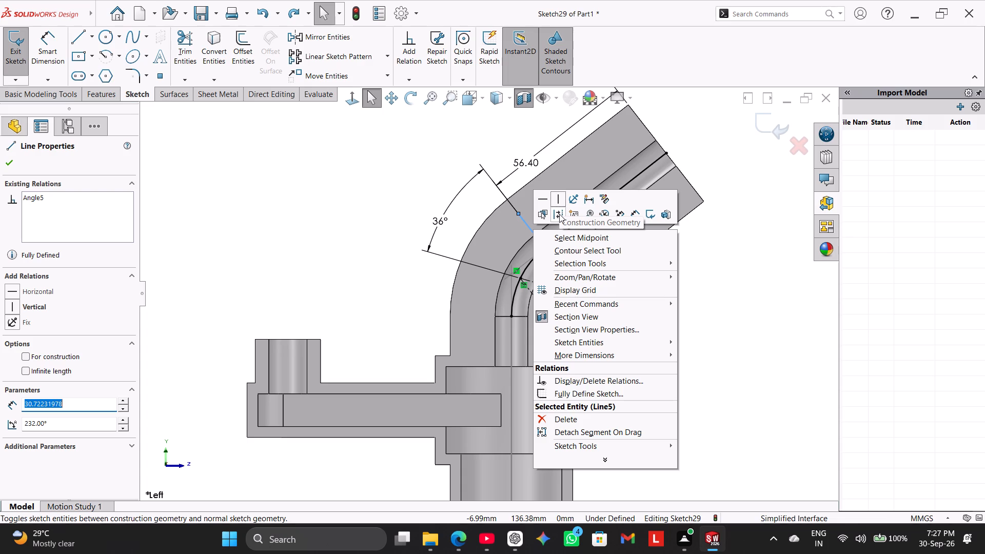
pyautogui.click(559, 214)
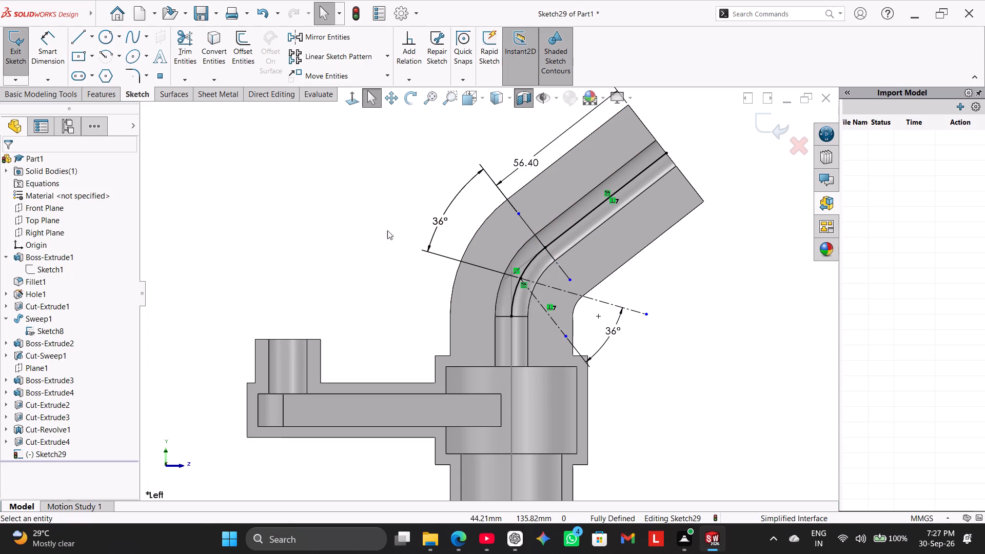
pyautogui.click(375, 224)
pyautogui.rightClick(573, 229)
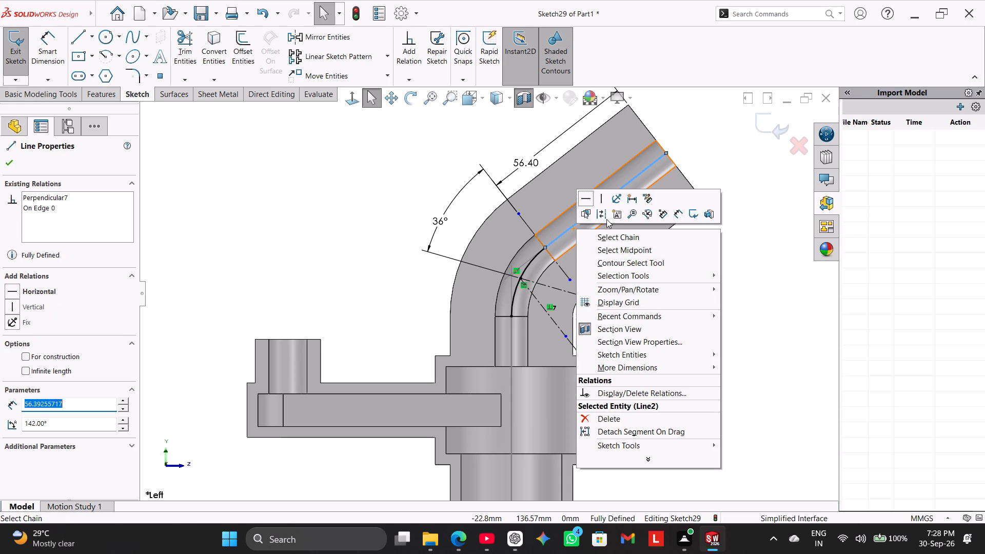
pyautogui.click(604, 213)
pyautogui.click(348, 273)
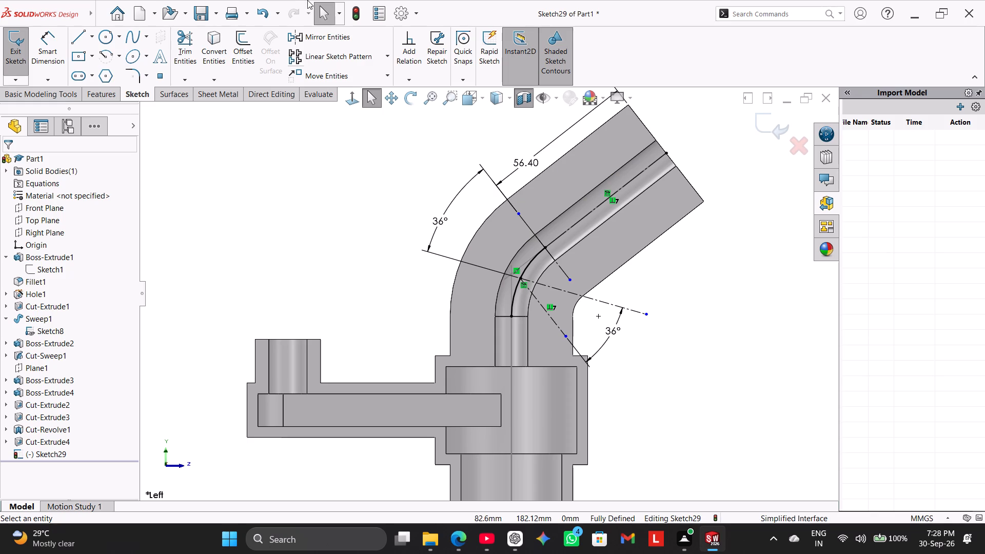
# Trim away the lower half of the centreline arc up to the point where the two construction lines start.
pyautogui.click(184, 35)
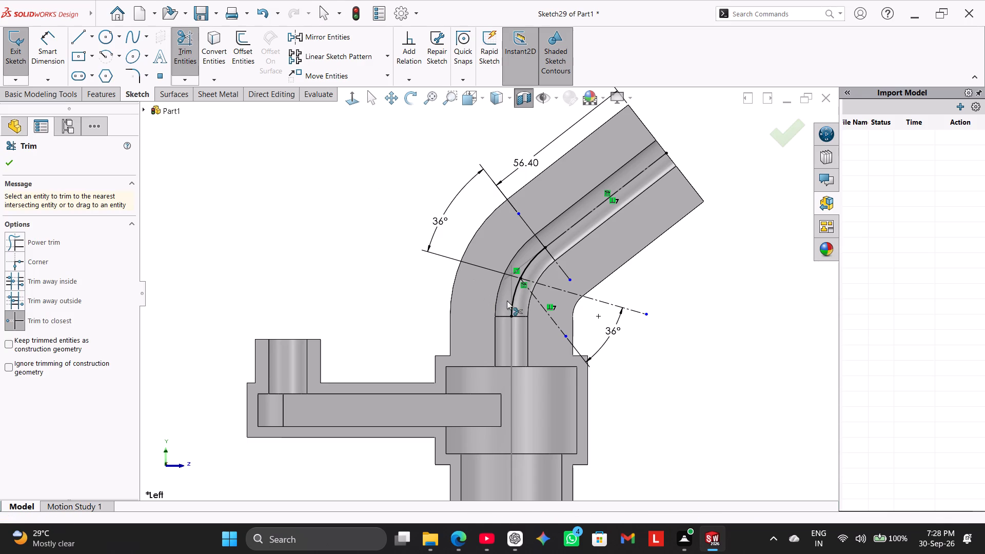
pyautogui.click(514, 296)
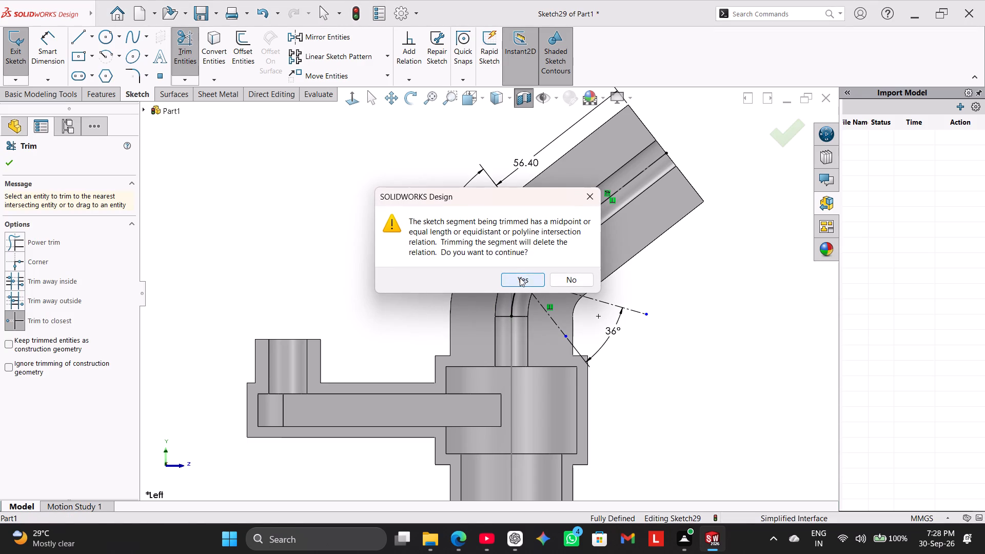
pyautogui.click(520, 278)
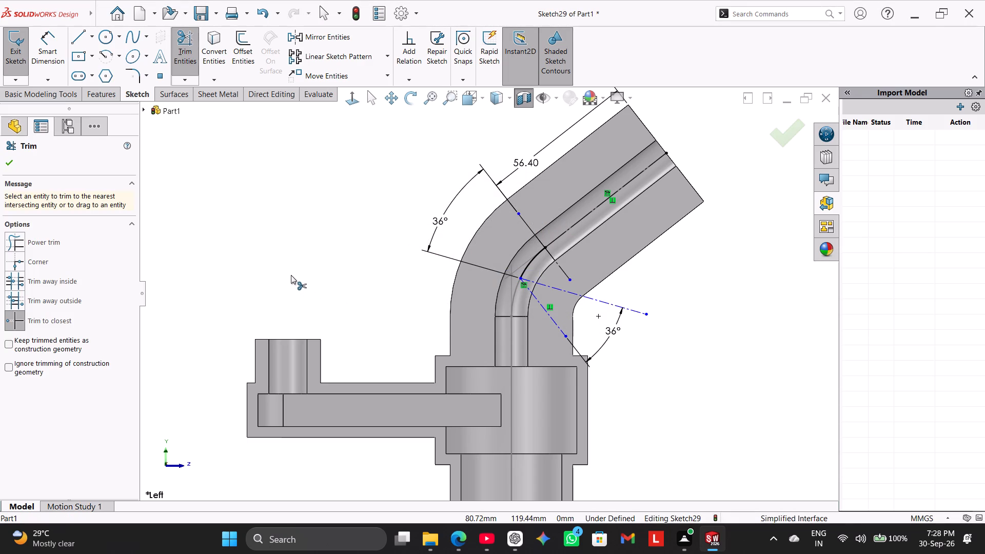
pyautogui.rightClick(291, 275)
pyautogui.click(338, 309)
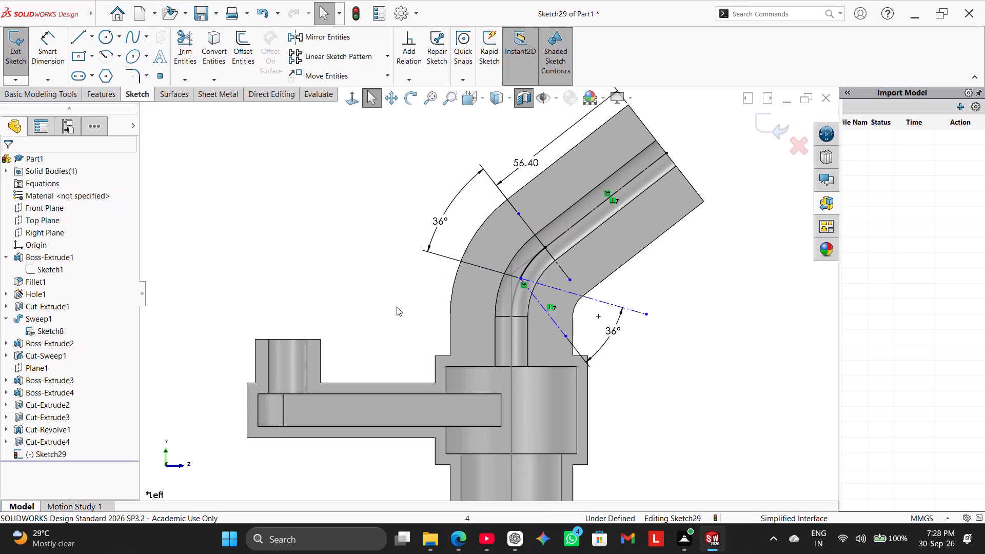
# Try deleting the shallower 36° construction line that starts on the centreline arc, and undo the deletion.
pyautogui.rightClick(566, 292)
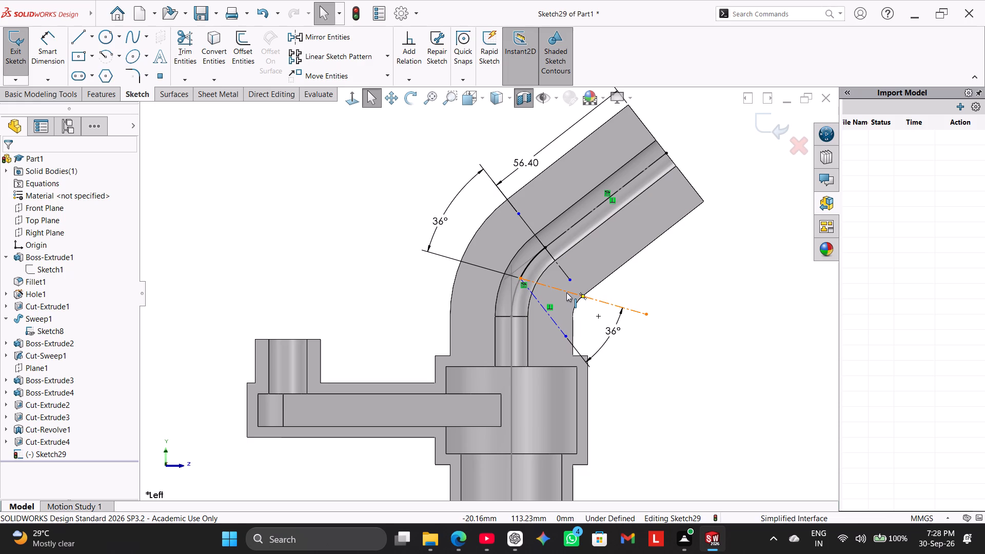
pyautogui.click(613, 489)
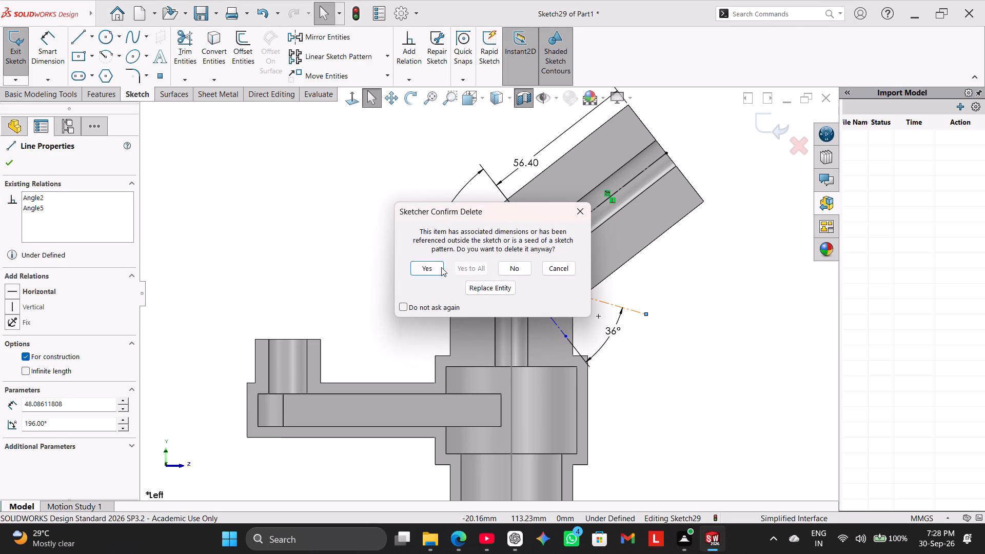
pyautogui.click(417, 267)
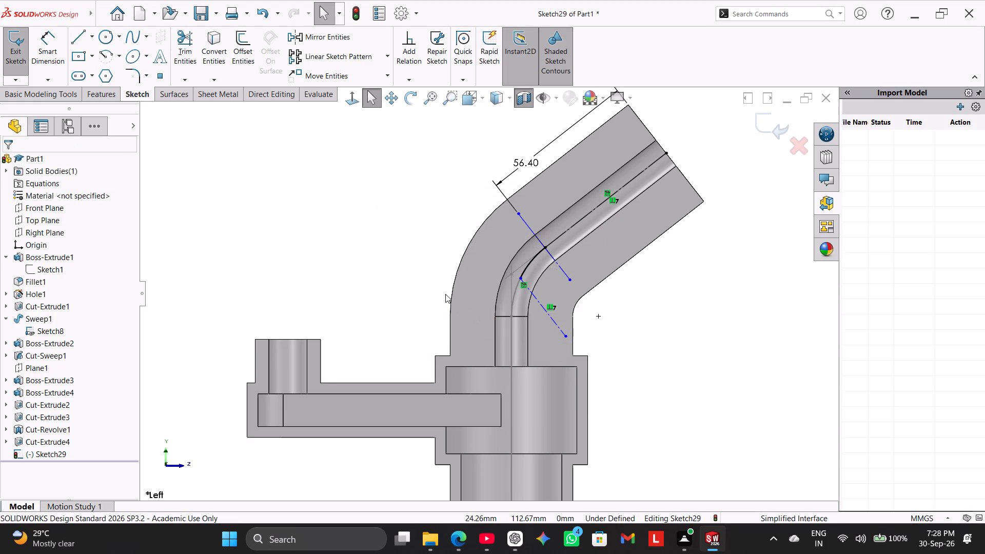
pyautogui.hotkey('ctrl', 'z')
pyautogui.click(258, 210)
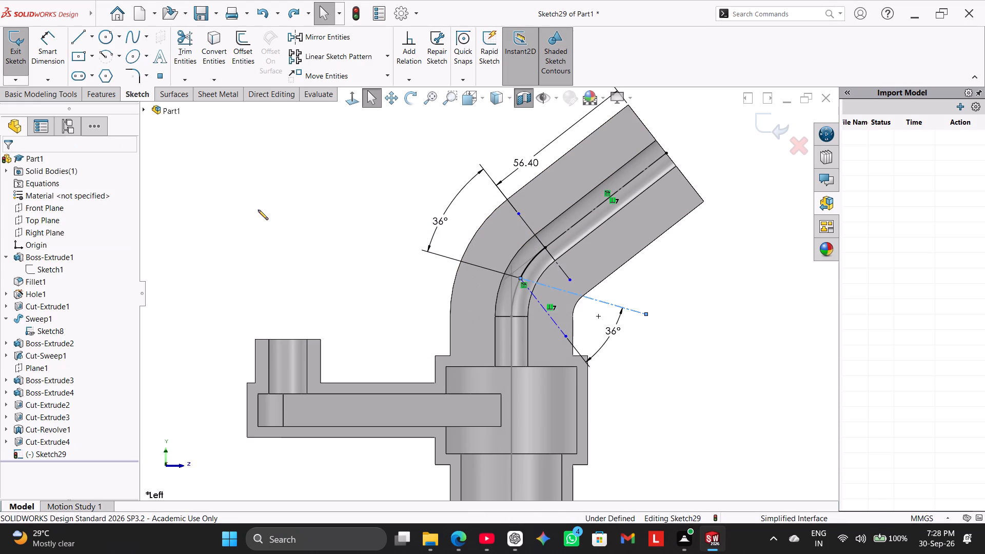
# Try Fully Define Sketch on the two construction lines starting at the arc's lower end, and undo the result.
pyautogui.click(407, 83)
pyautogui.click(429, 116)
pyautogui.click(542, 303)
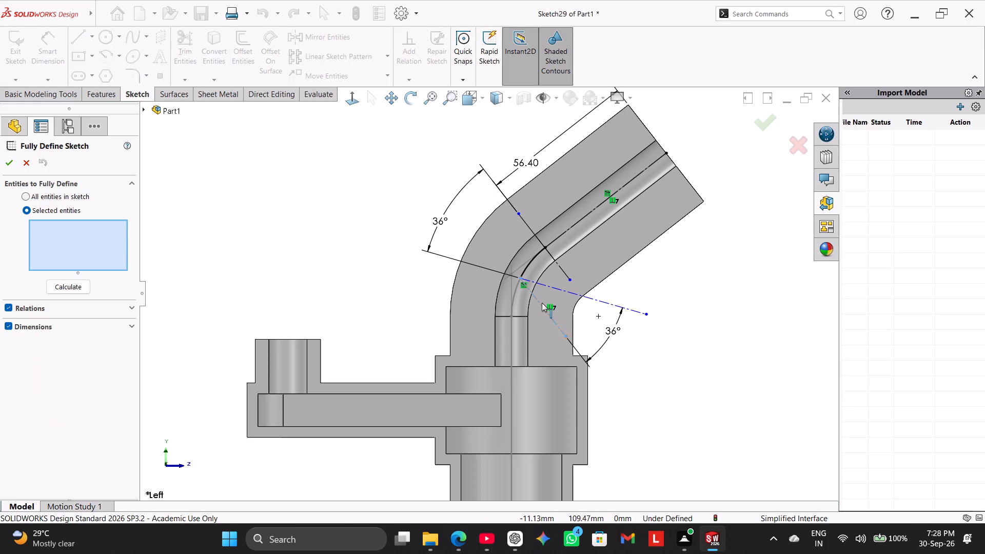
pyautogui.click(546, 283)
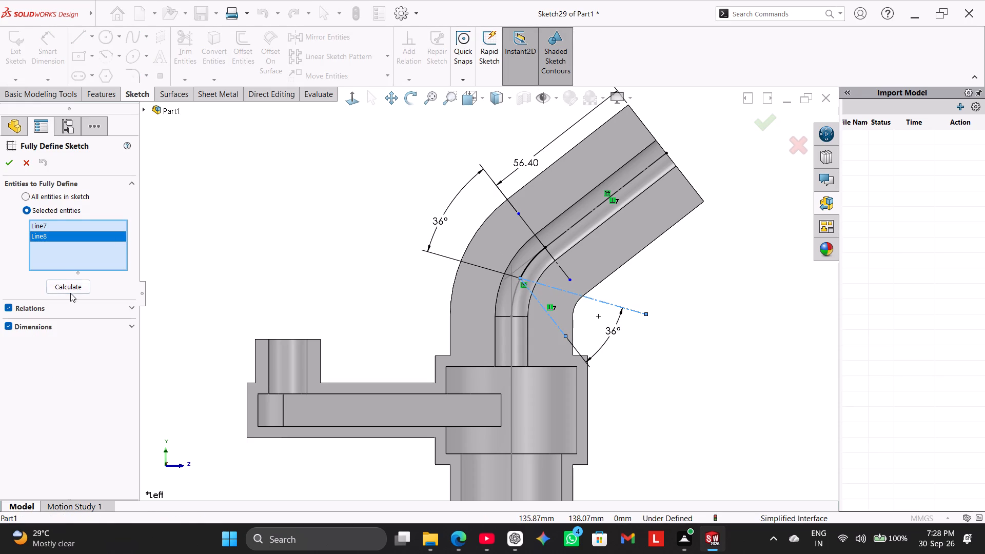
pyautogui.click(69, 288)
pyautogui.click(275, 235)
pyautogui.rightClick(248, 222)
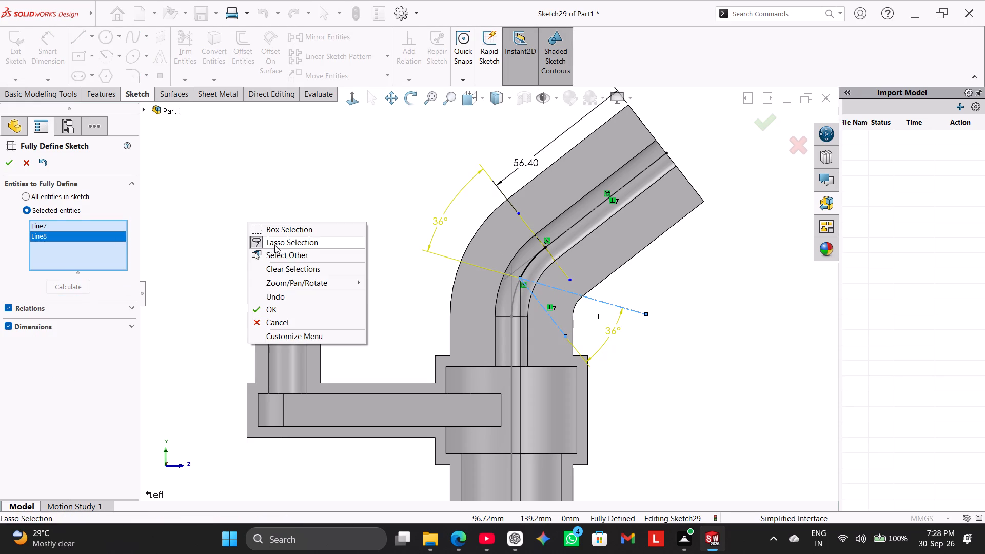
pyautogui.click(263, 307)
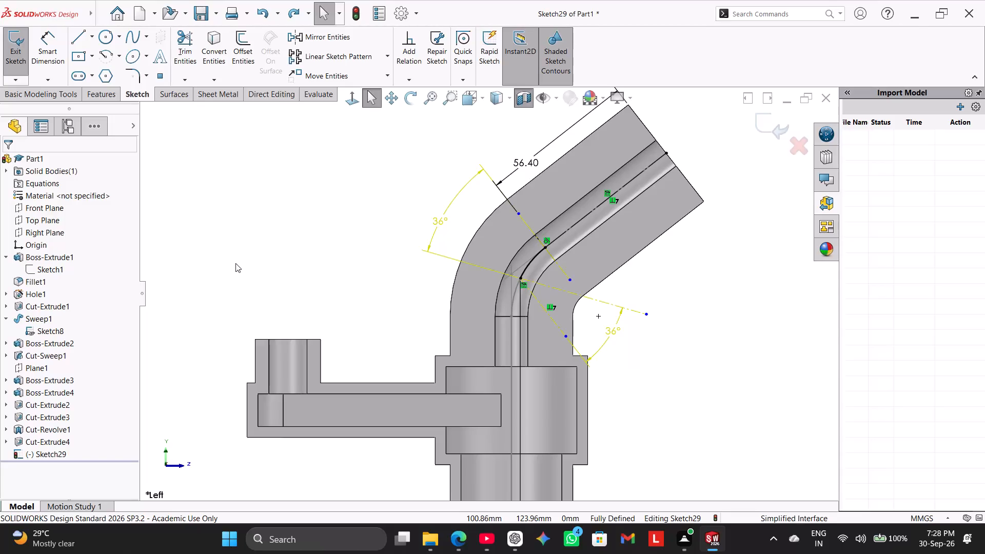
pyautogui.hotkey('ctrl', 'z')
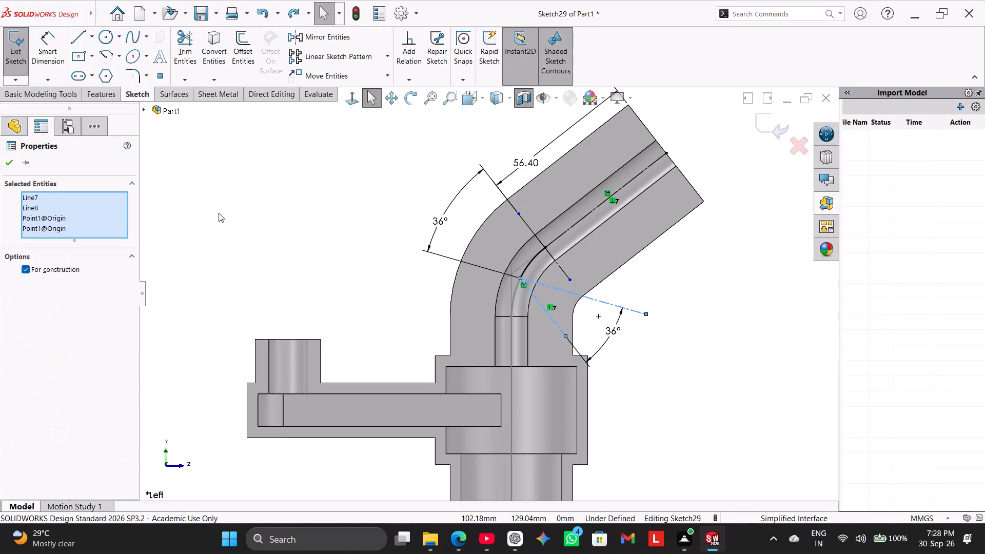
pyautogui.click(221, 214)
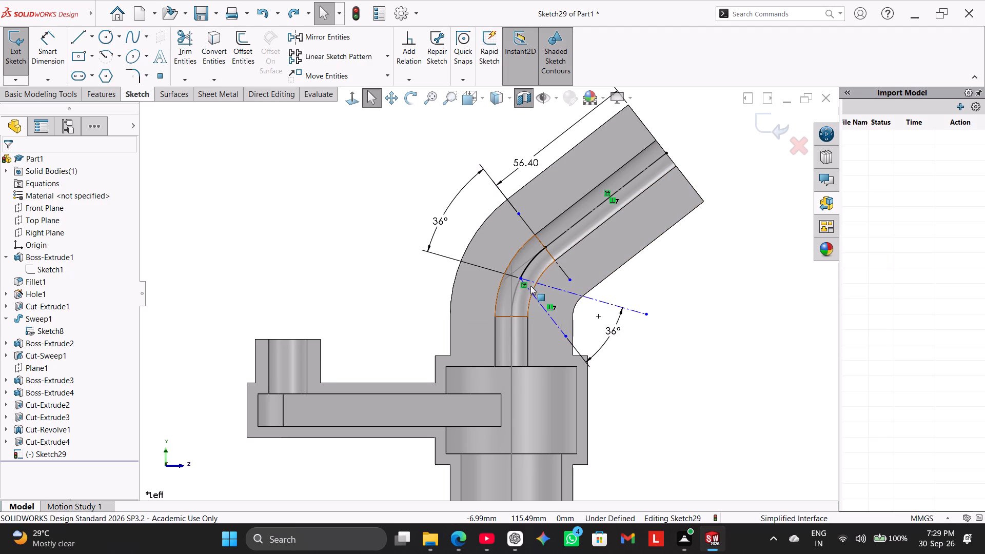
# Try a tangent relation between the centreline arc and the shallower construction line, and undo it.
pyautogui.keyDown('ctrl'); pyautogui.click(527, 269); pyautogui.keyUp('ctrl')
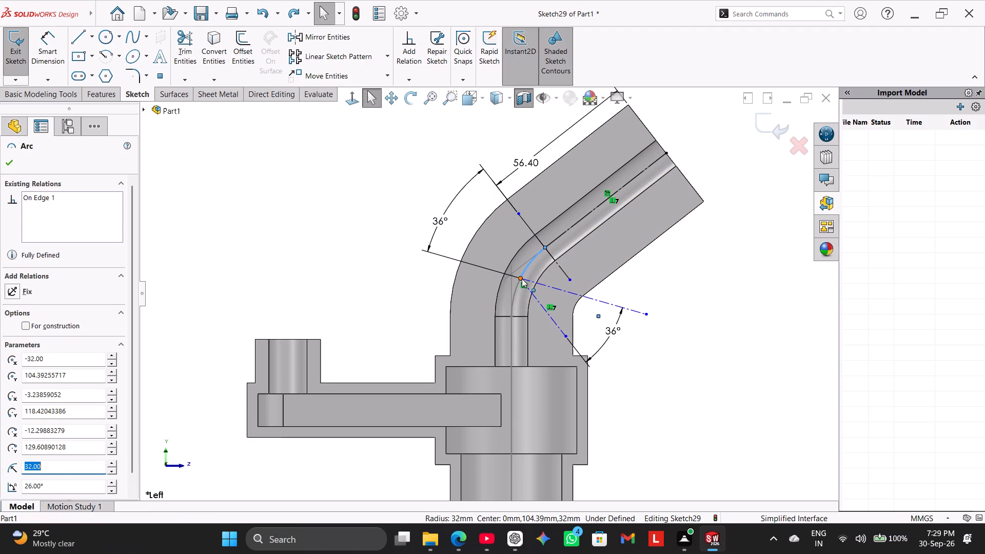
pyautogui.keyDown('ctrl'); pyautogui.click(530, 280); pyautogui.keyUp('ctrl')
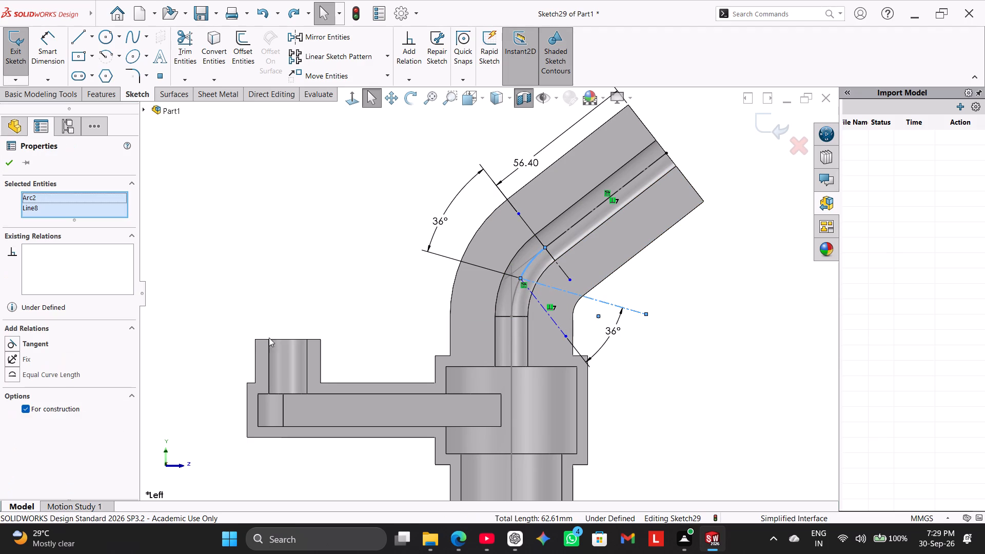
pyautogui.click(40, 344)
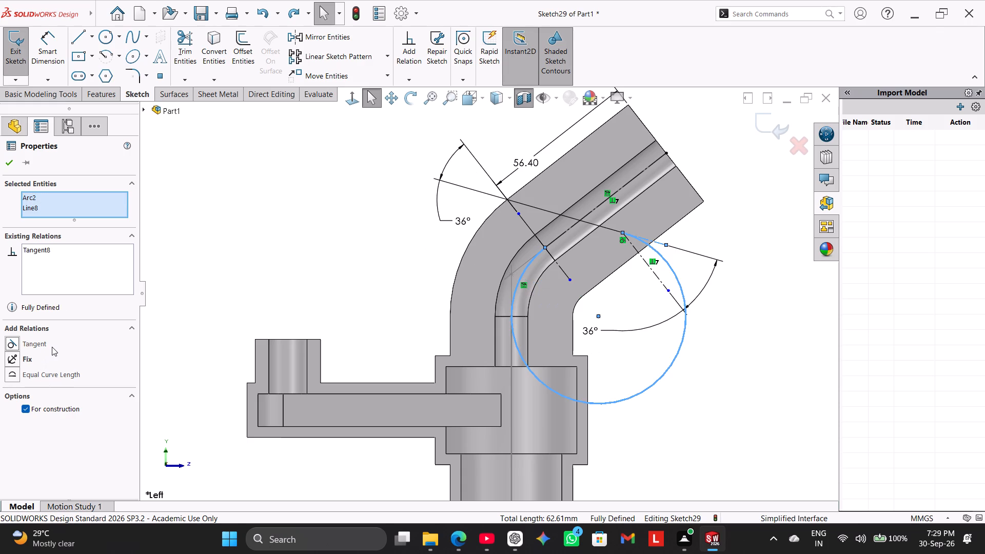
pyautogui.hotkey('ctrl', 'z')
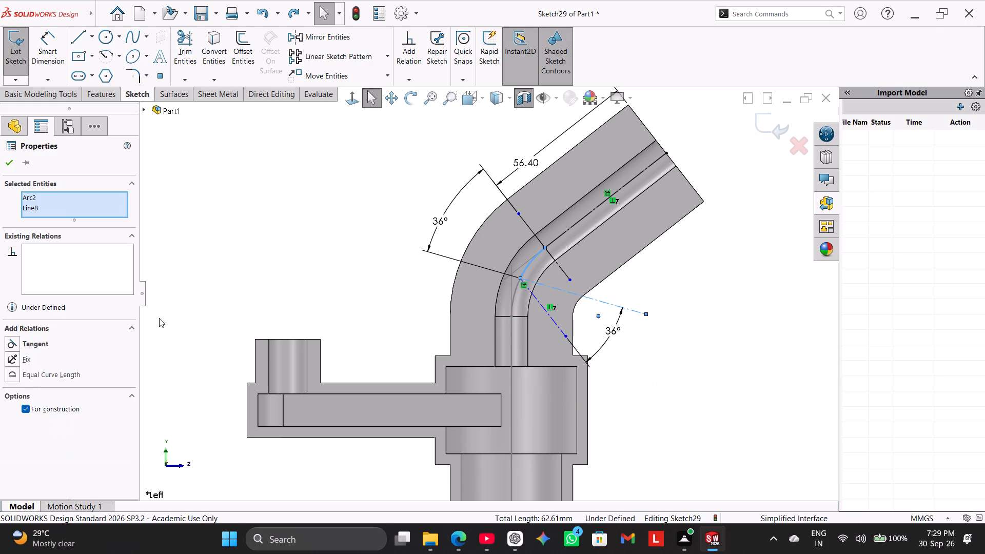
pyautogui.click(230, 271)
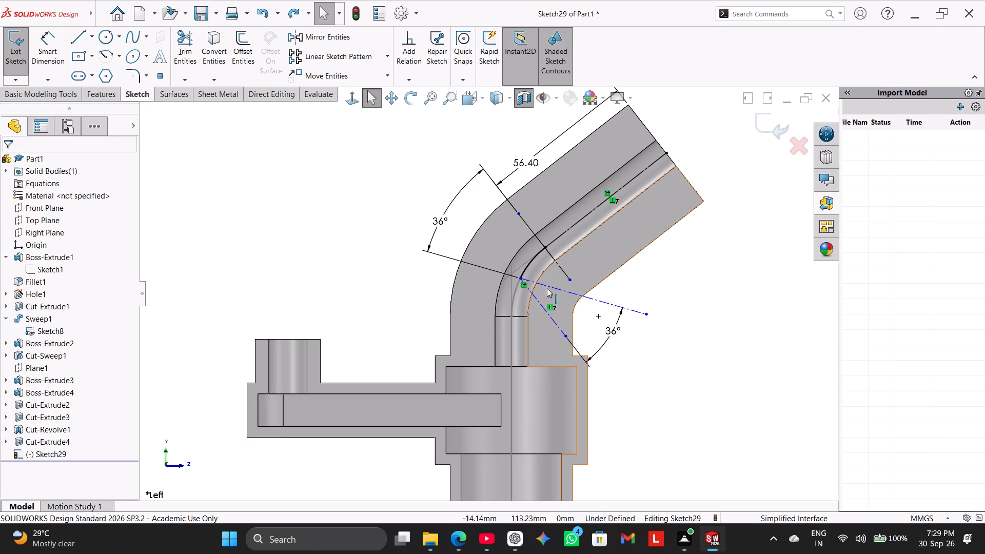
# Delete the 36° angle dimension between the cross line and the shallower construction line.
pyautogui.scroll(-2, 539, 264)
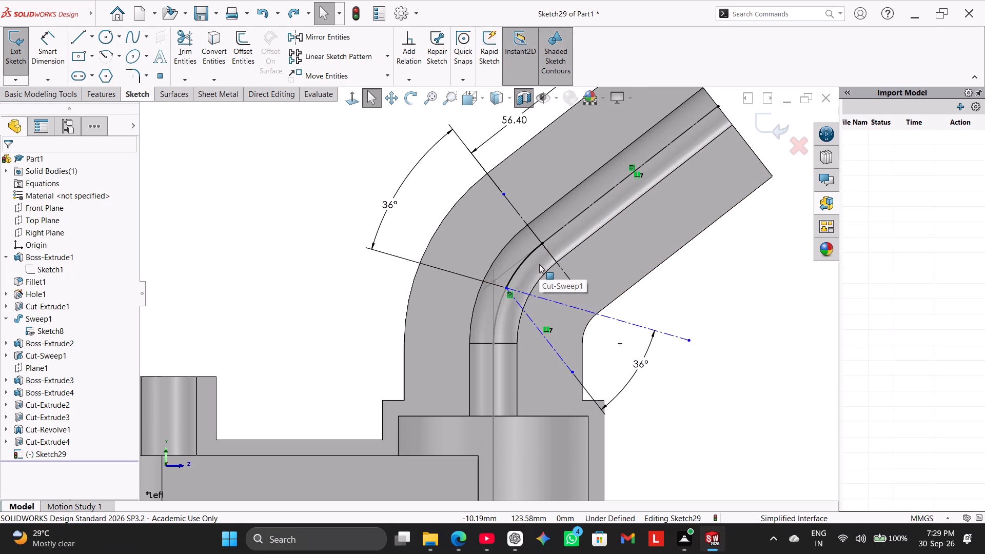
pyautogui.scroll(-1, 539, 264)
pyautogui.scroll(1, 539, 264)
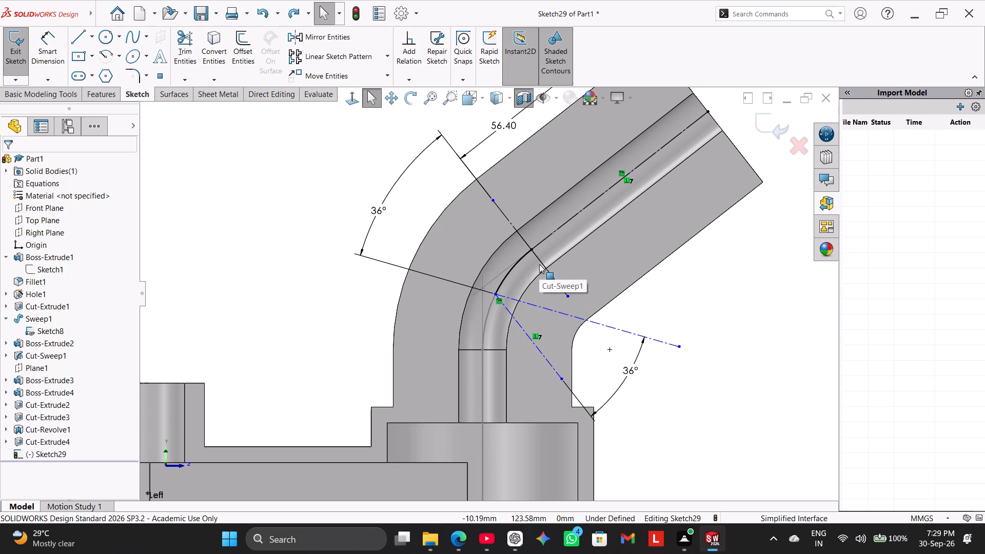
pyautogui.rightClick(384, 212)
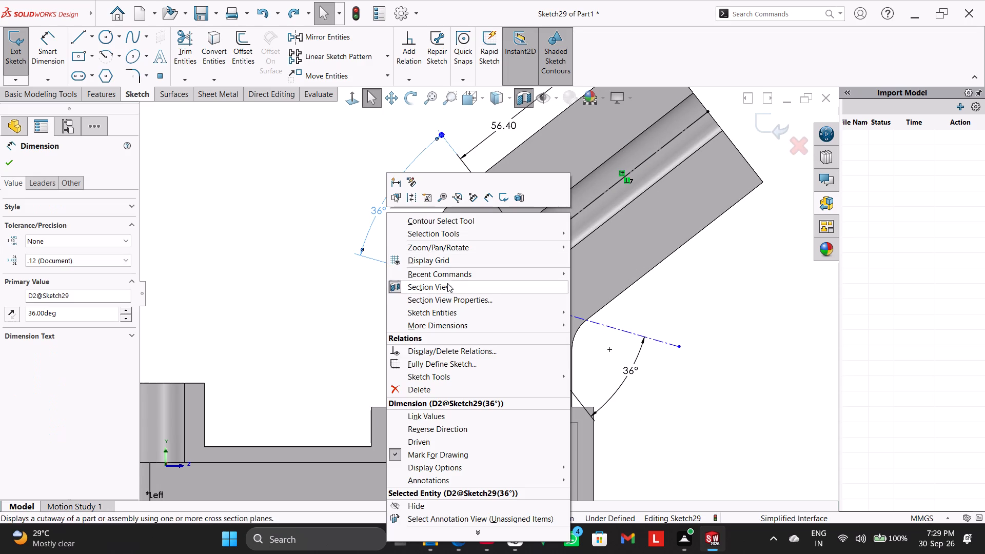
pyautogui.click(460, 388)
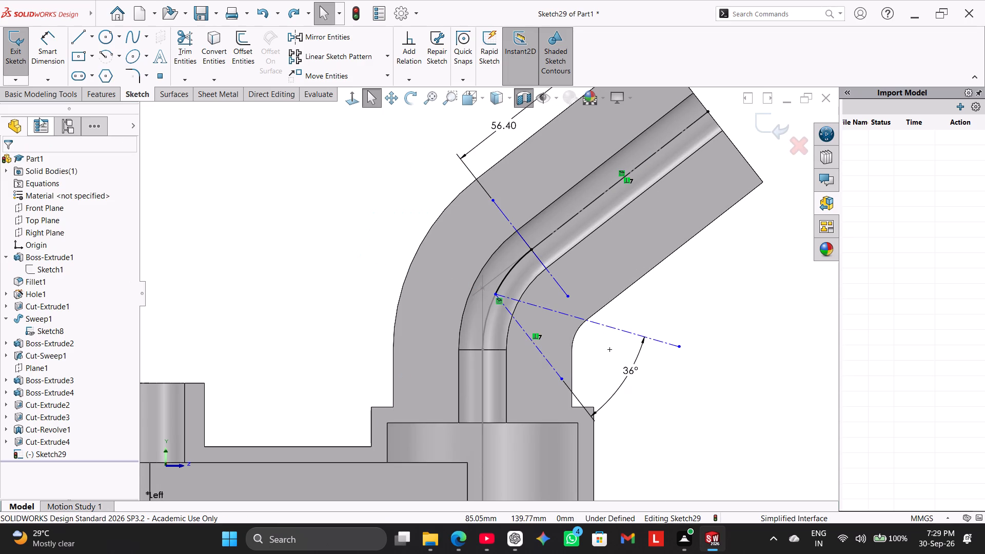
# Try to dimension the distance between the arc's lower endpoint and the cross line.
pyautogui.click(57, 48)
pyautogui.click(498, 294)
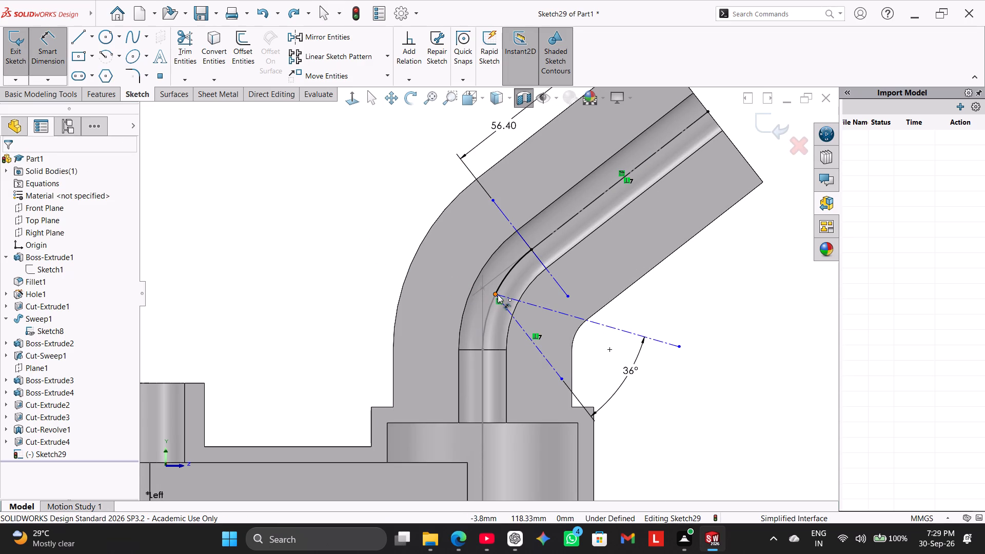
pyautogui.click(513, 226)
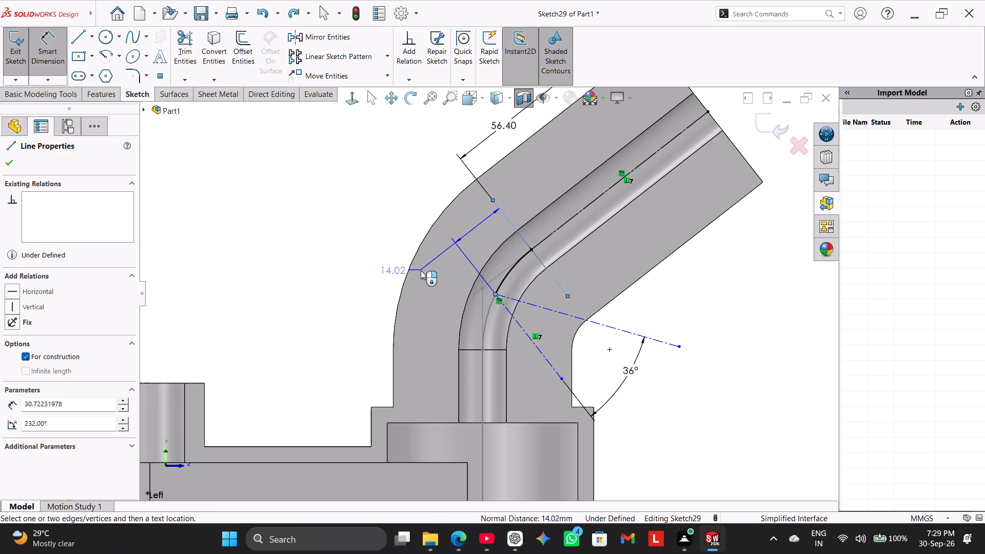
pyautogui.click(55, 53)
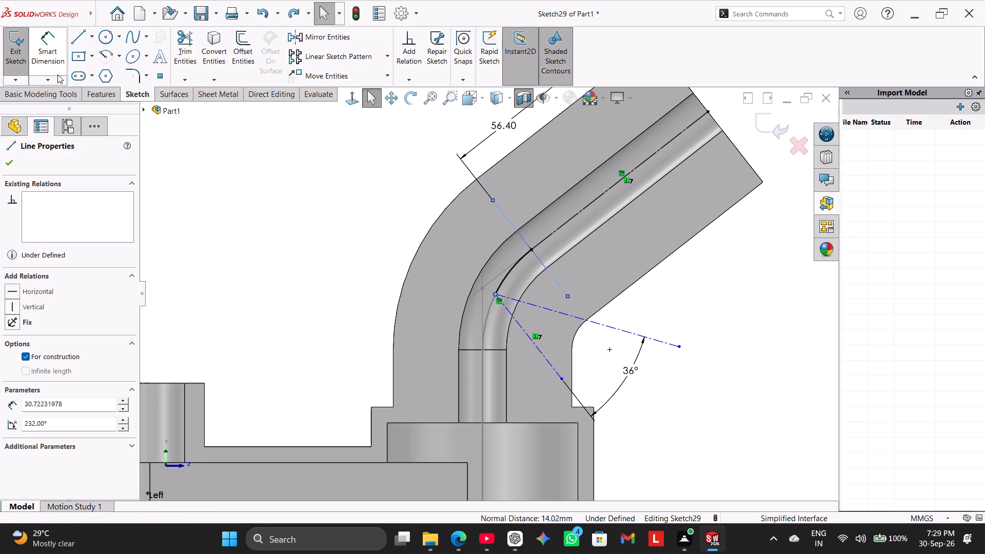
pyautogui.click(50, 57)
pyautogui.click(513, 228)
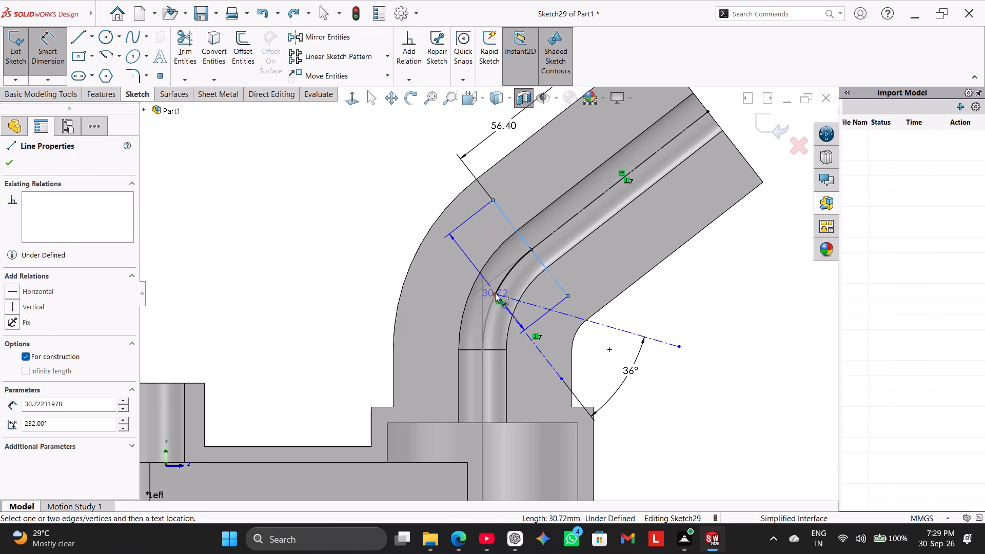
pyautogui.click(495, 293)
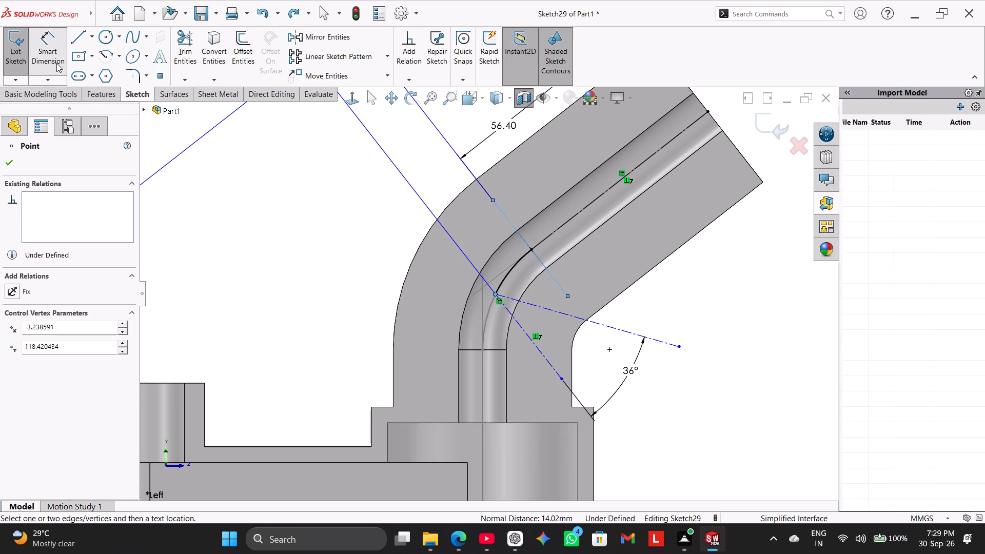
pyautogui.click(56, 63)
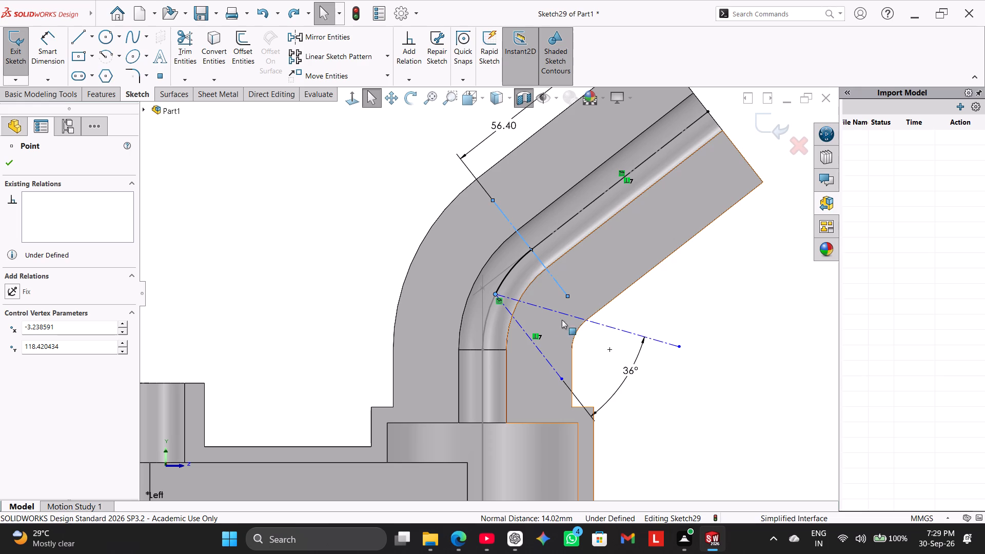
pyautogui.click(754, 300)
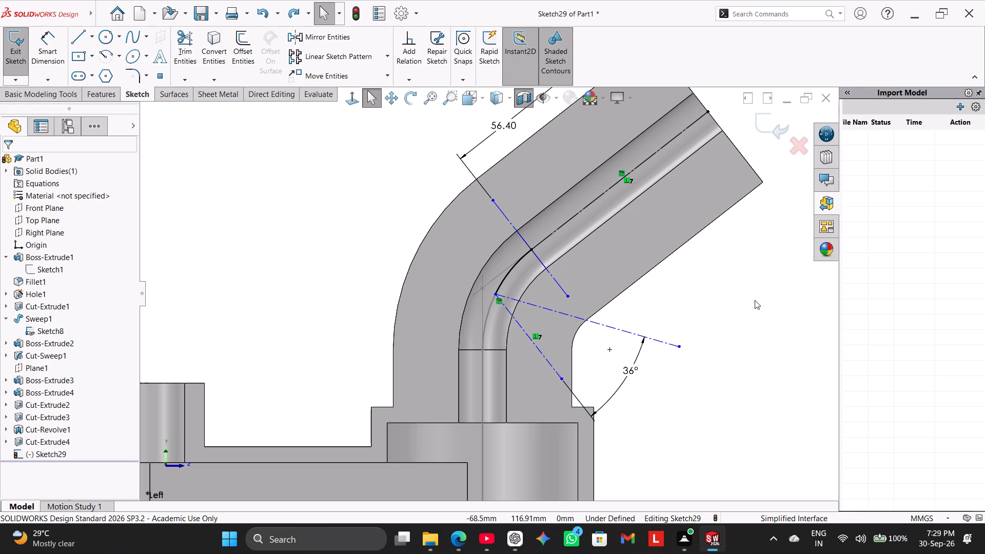
# Undo the angle dimension's deletion and the trim of the centreline arc's lower half.
pyautogui.hotkey('ctrl', 'z')
pyautogui.hotkey('ctrl', 'z')
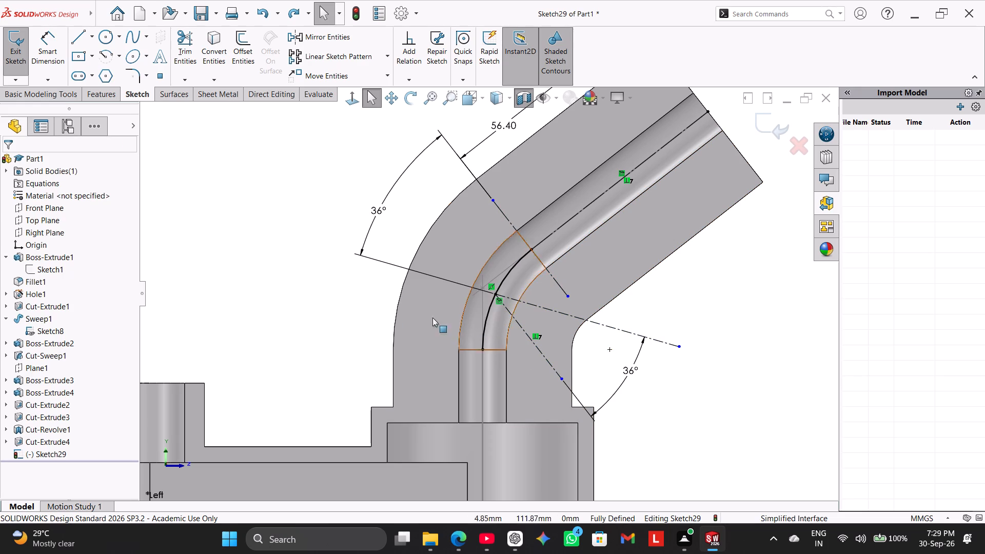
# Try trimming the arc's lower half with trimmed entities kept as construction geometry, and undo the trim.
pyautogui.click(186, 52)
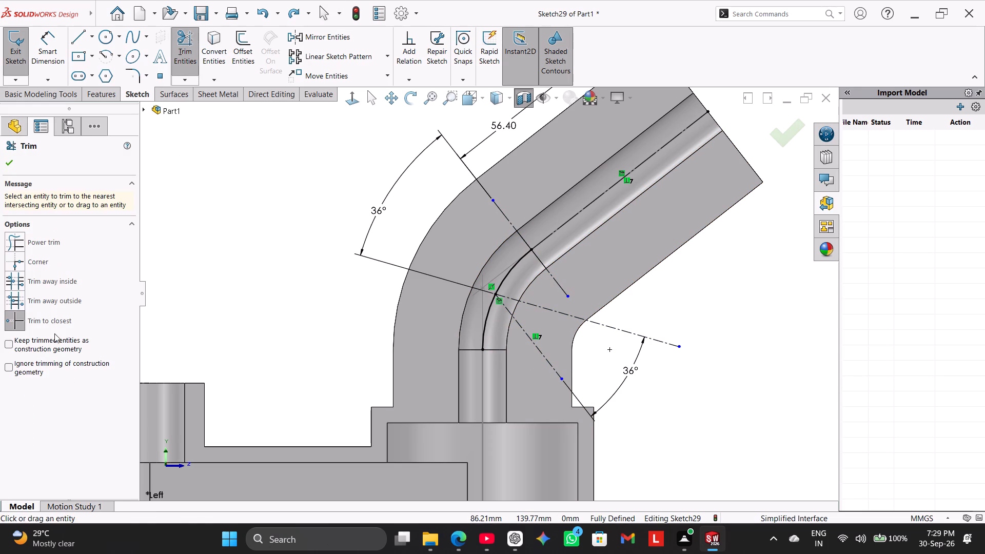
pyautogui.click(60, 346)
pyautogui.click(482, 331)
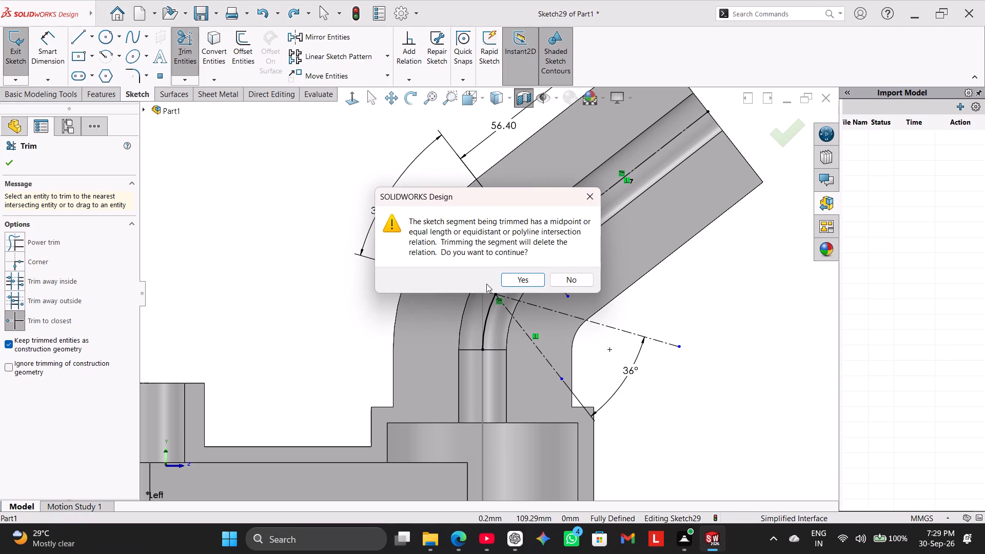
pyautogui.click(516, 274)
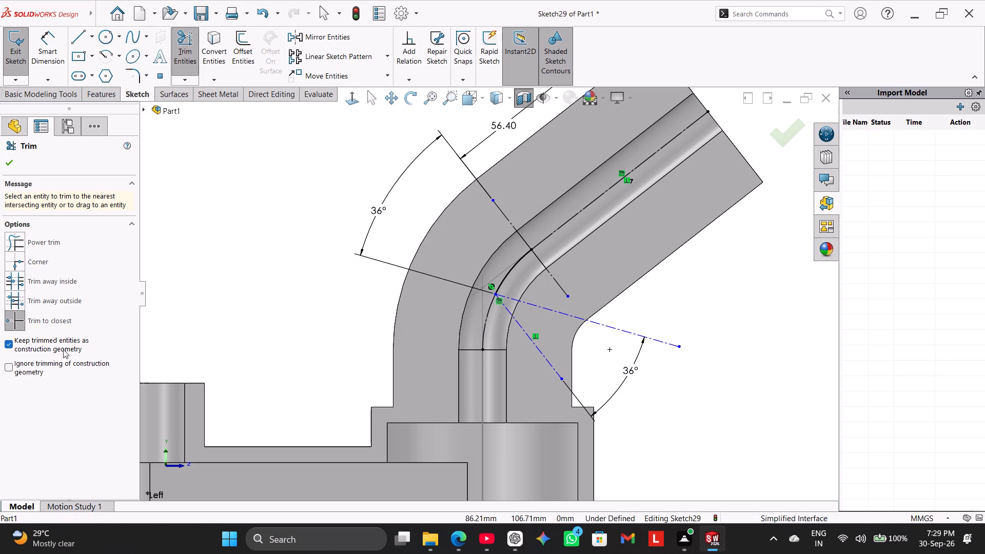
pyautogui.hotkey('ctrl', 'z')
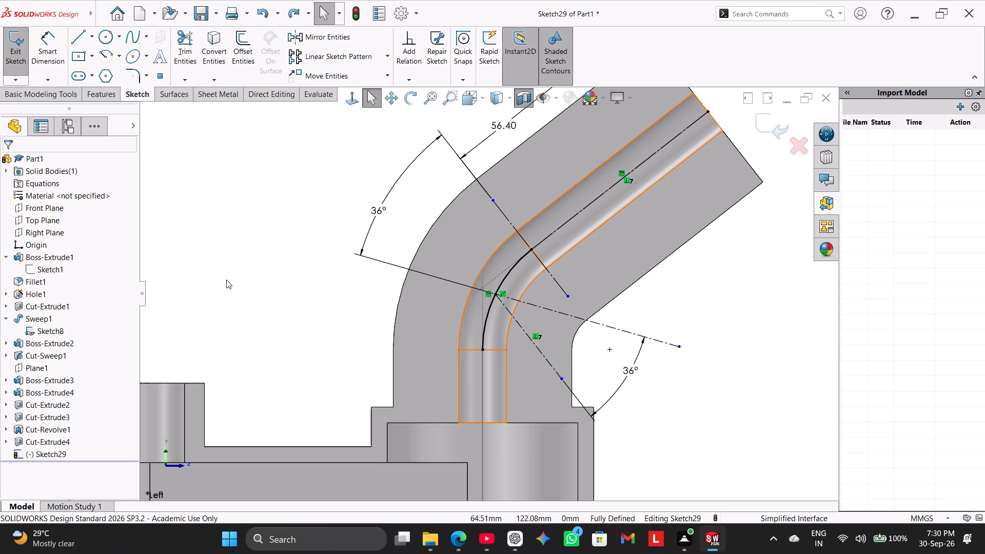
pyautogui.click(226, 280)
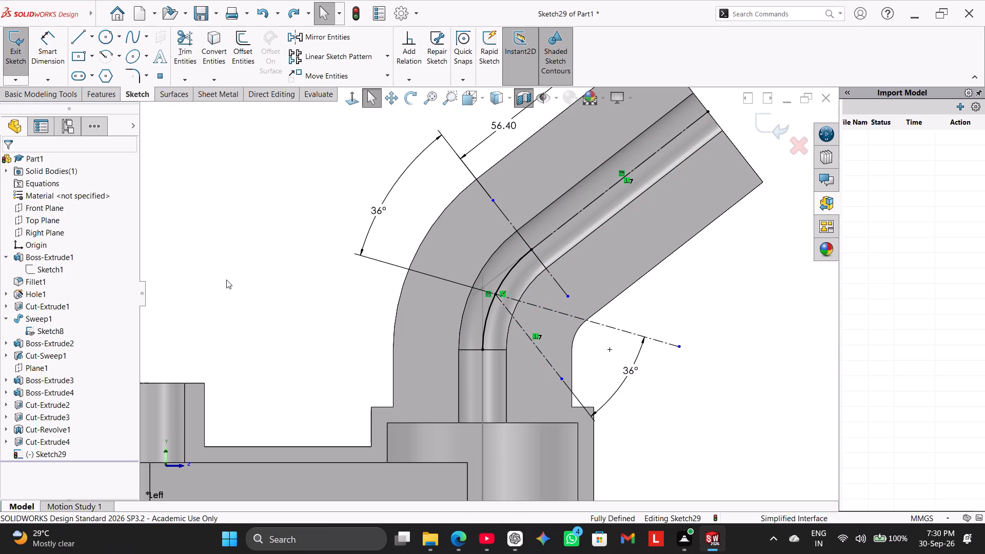
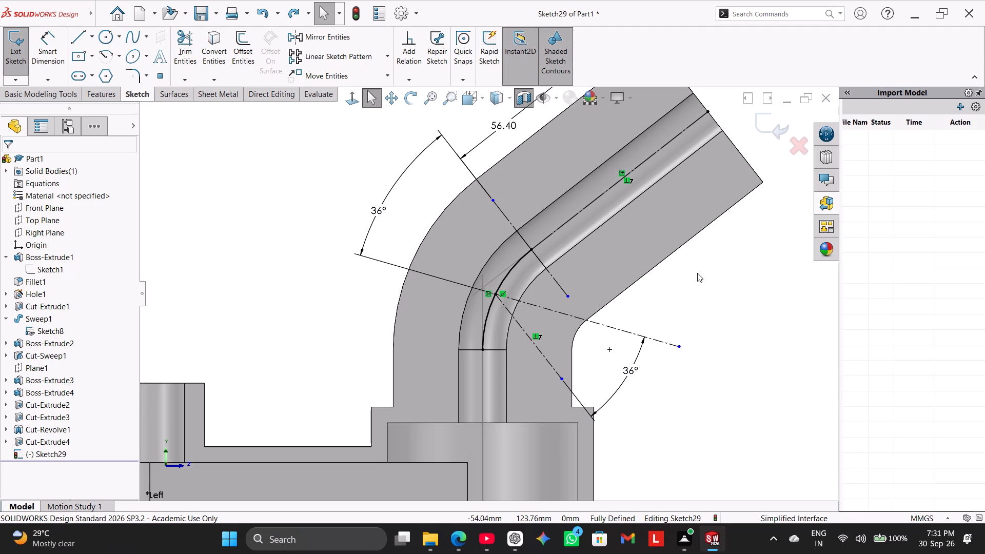
# Delete the lower construction line perpendicular to the arm's centreline, together with its attached angle dimension.
pyautogui.rightClick(519, 323)
pyautogui.click(572, 504)
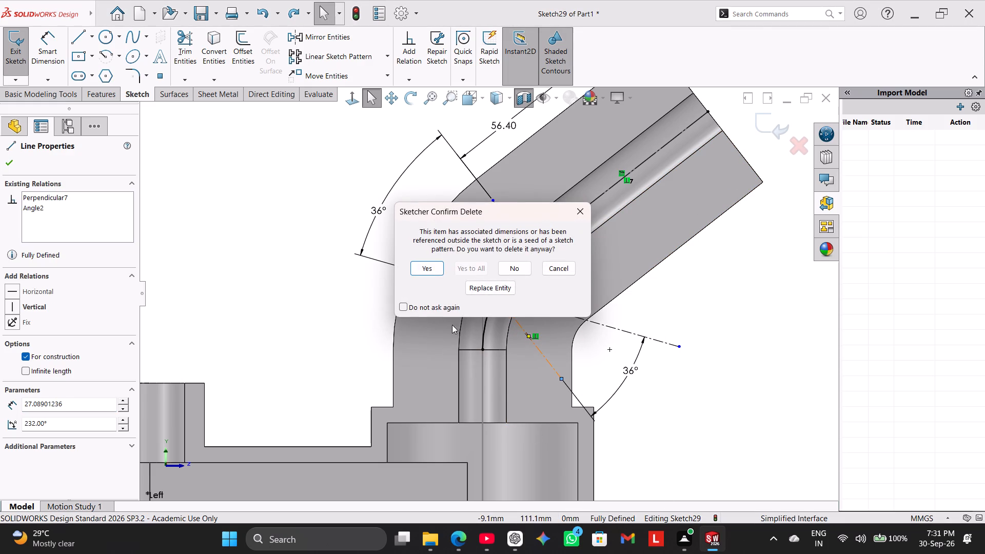
pyautogui.click(417, 267)
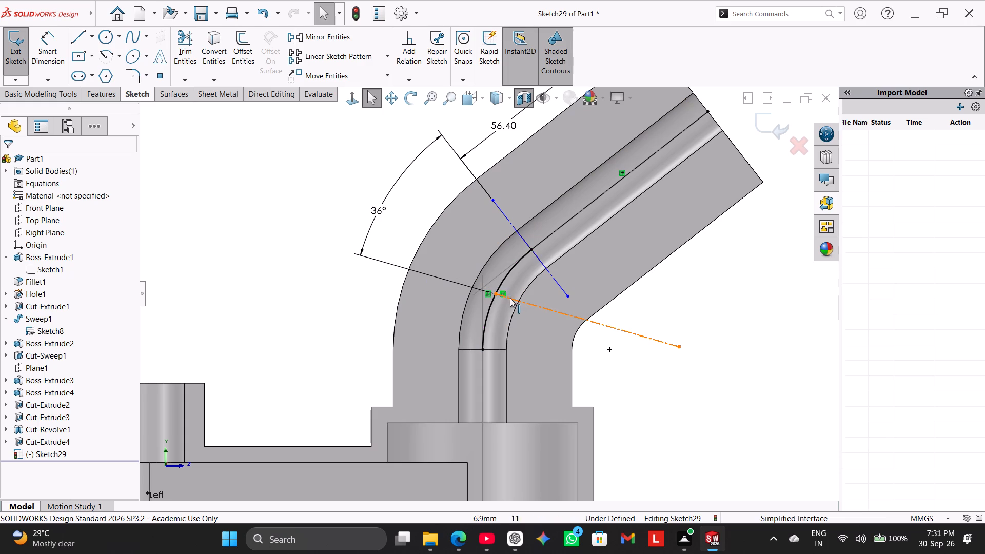
pyautogui.rightClick(419, 273)
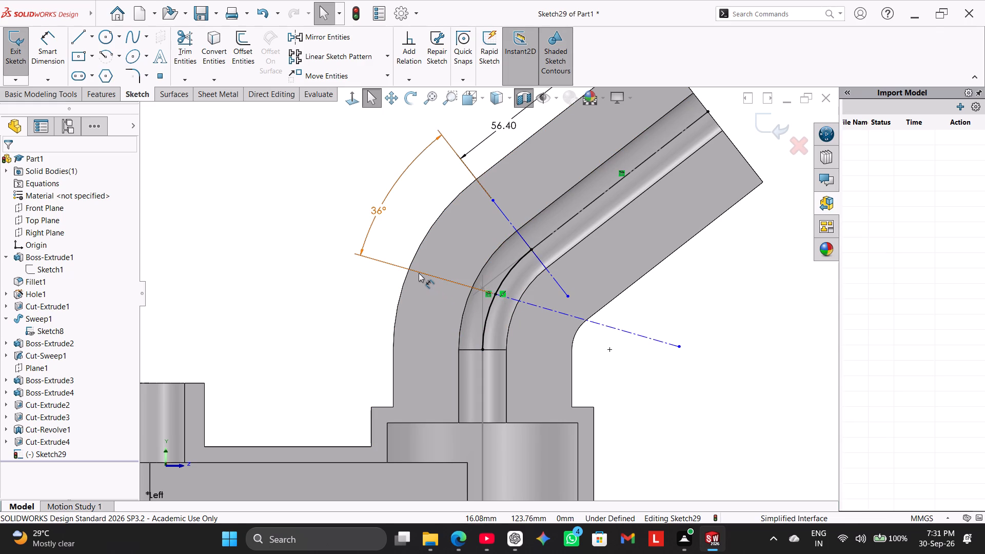
pyautogui.click(360, 305)
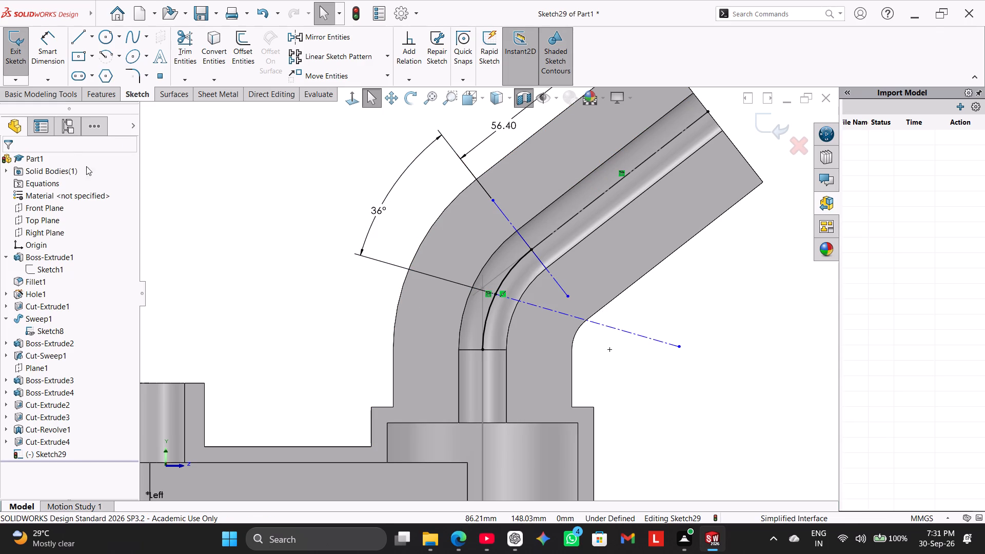
# Sketch a construction line about 31 mm long from the pipe centrelines' sharp corner down across the inside of the bend.
pyautogui.click(91, 37)
pyautogui.click(101, 63)
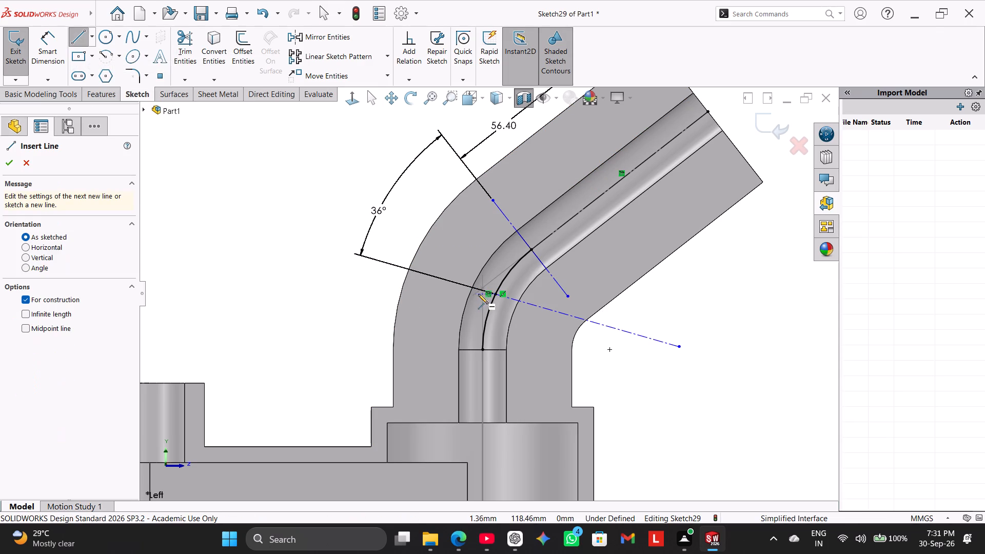
pyautogui.click(481, 289)
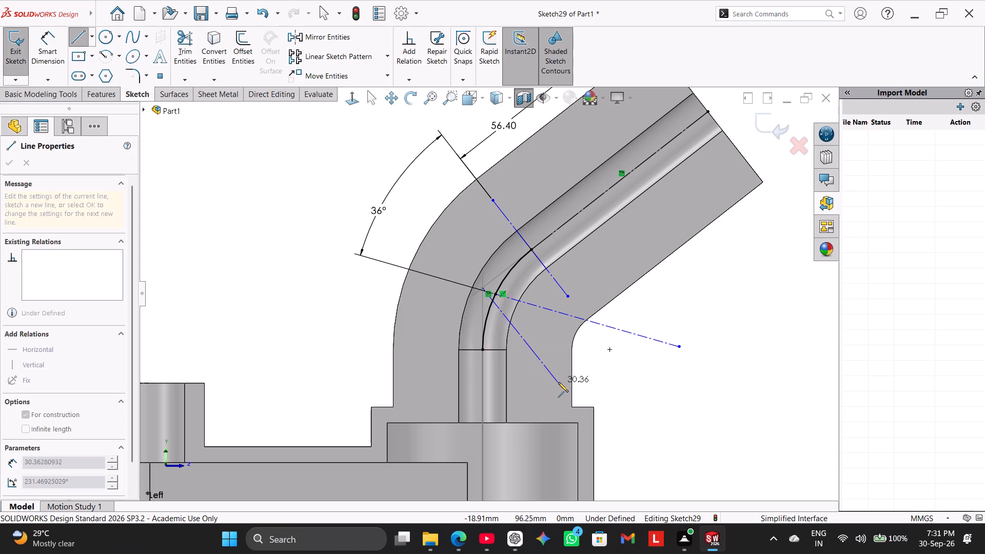
pyautogui.click(561, 383)
pyautogui.rightClick(724, 314)
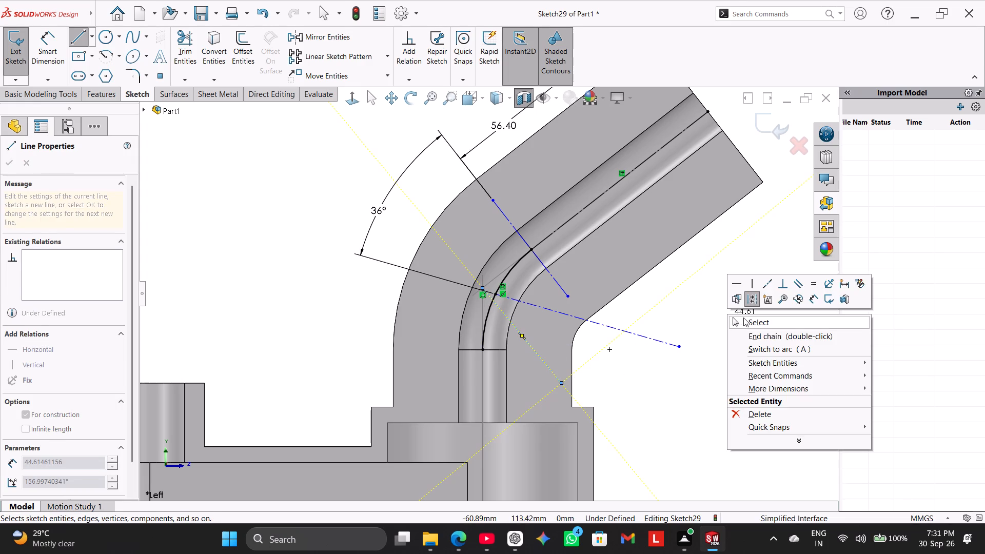
pyautogui.click(744, 318)
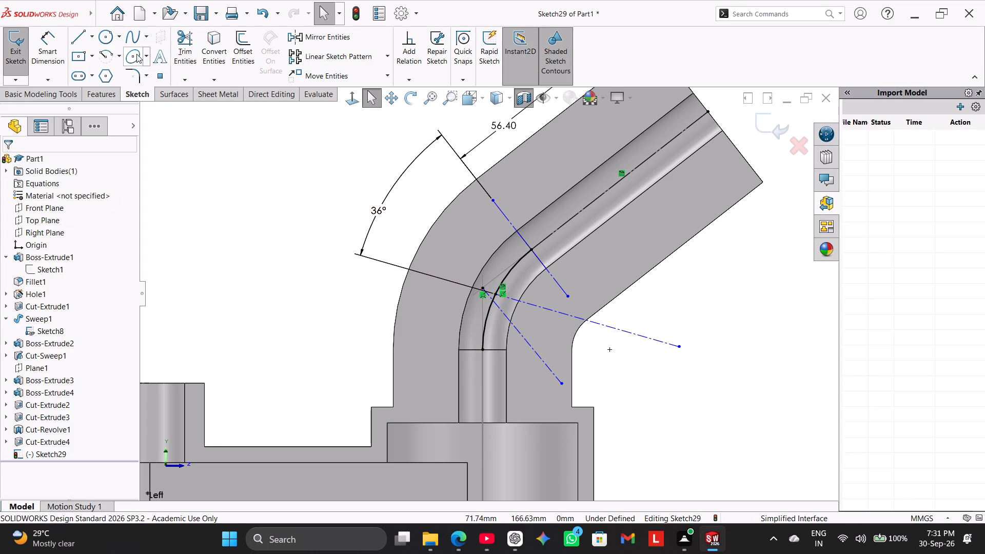
# Make the new construction line perpendicular to the angled arm's centreline.
pyautogui.keyDown('ctrl'); pyautogui.click(544, 358); pyautogui.keyUp('ctrl')
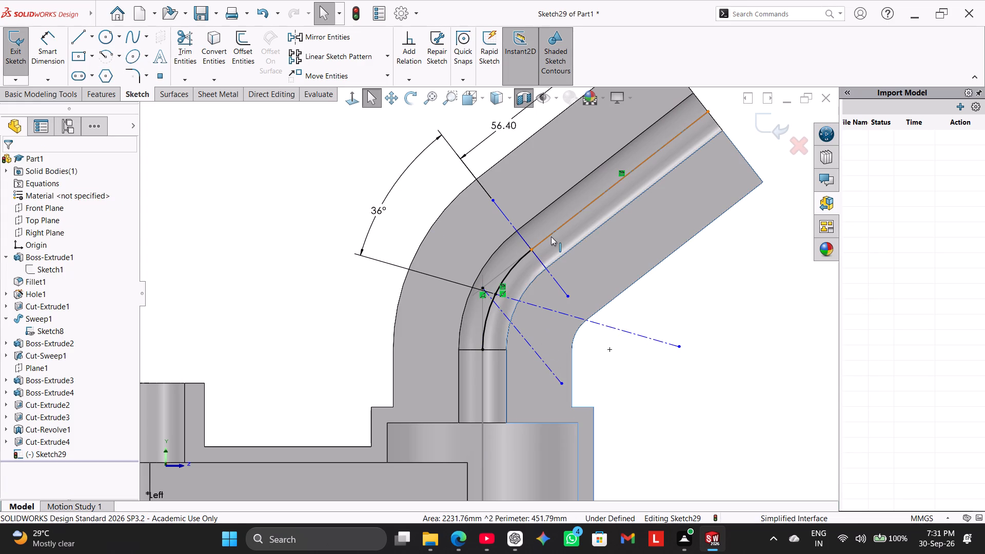
pyautogui.keyDown('ctrl'); pyautogui.click(551, 236); pyautogui.keyUp('ctrl')
pyautogui.click(204, 325)
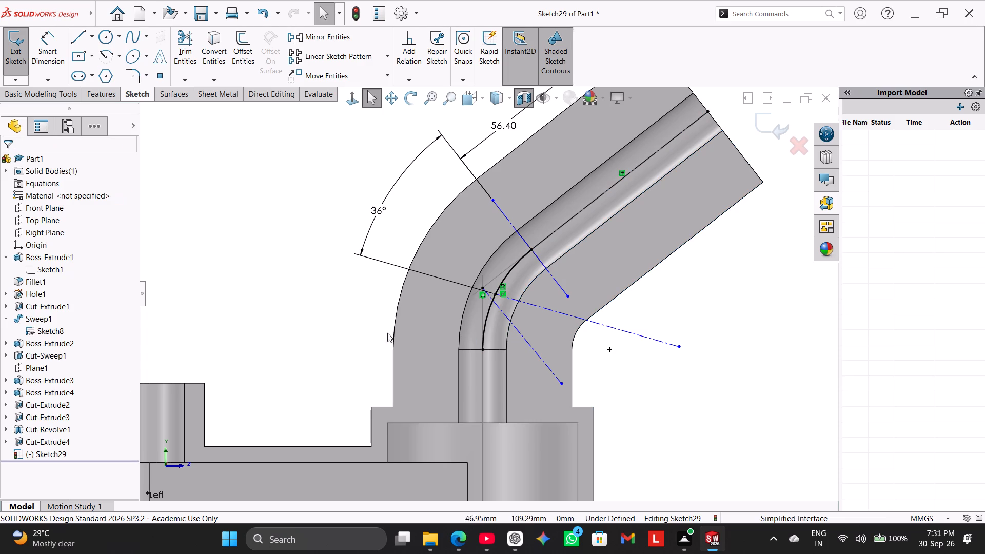
pyautogui.keyDown('ctrl'); pyautogui.click(515, 328); pyautogui.keyUp('ctrl')
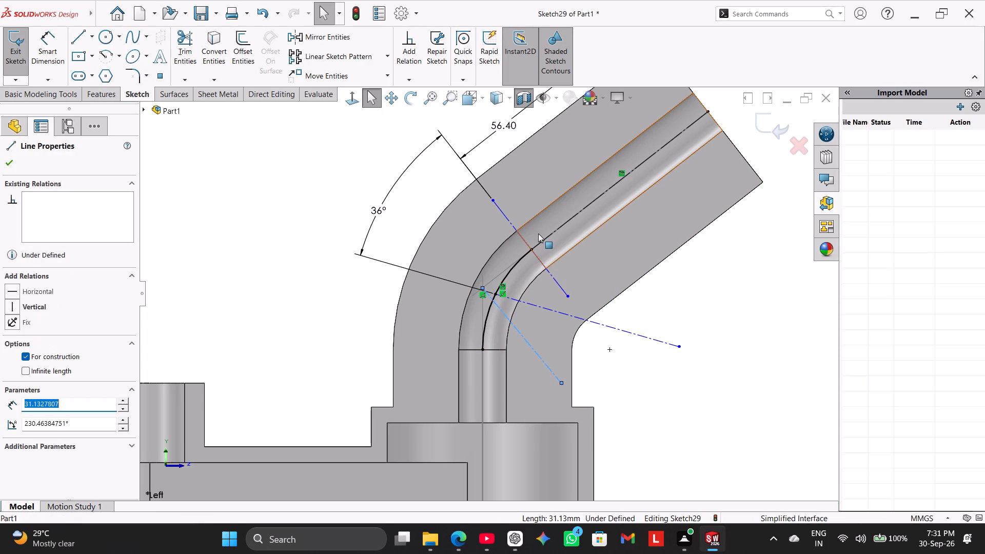
pyautogui.keyDown('ctrl'); pyautogui.click(545, 236); pyautogui.keyUp('ctrl')
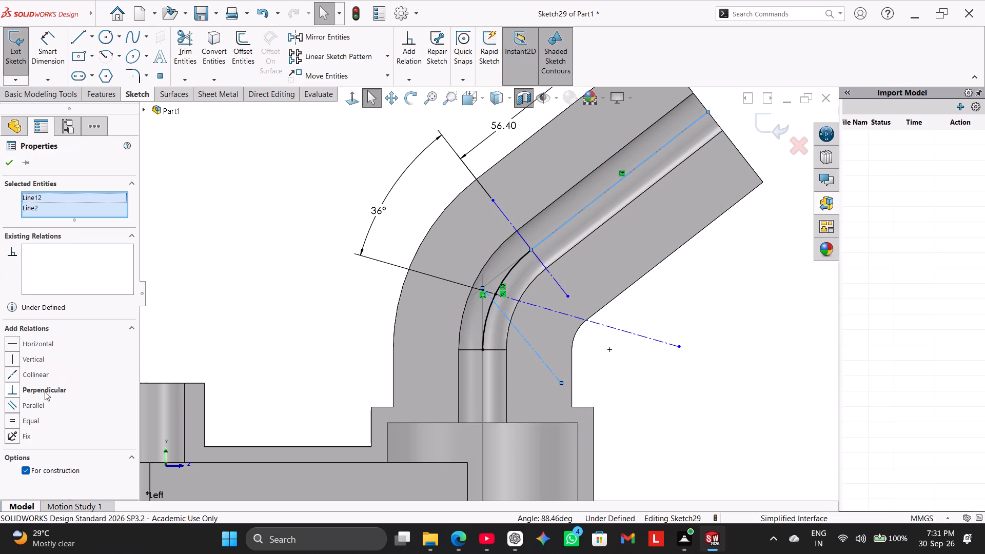
pyautogui.click(45, 391)
pyautogui.click(194, 289)
# Dimension the angle between the new construction line and the shallower construction line as 36°.
pyautogui.click(56, 40)
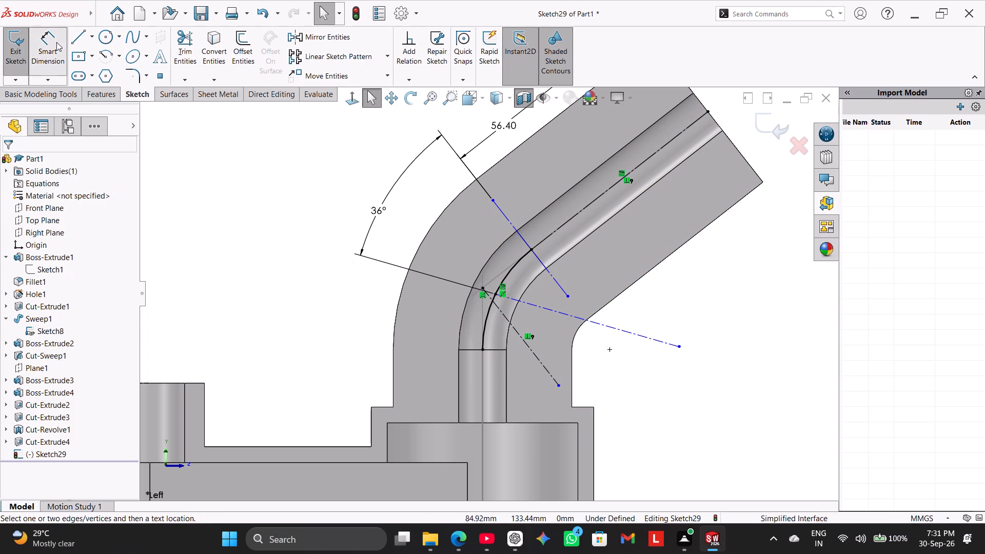
pyautogui.click(531, 351)
pyautogui.click(563, 313)
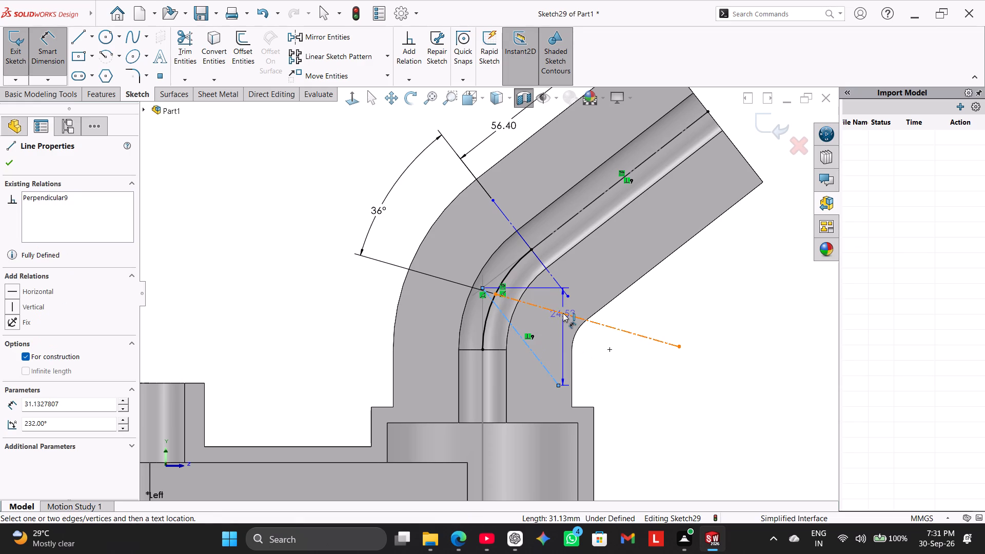
pyautogui.click(610, 366)
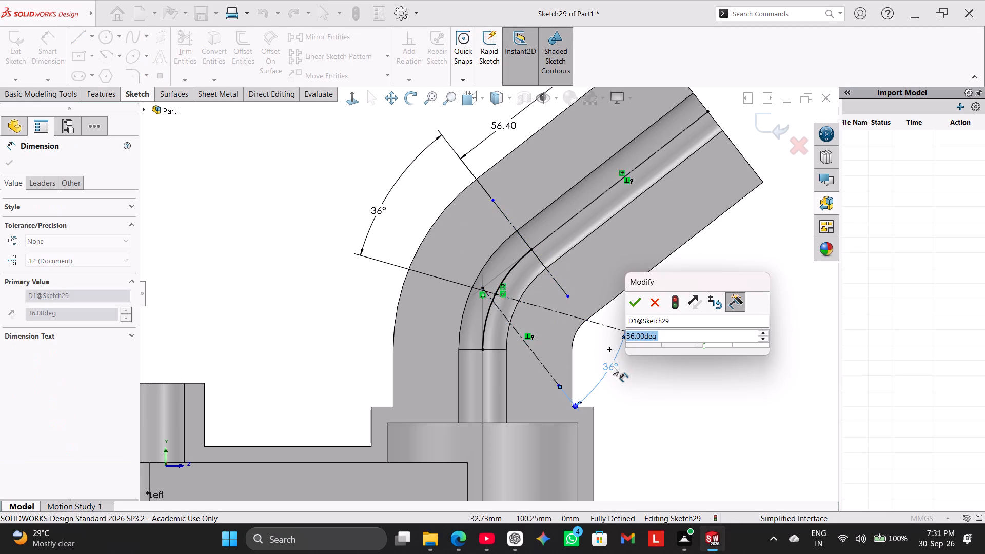
pyautogui.click(635, 303)
pyautogui.click(672, 393)
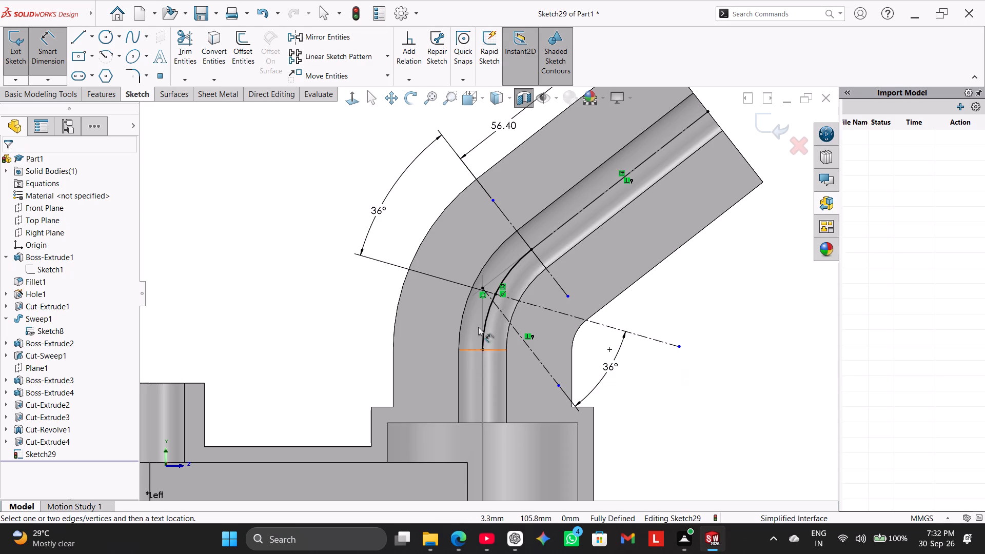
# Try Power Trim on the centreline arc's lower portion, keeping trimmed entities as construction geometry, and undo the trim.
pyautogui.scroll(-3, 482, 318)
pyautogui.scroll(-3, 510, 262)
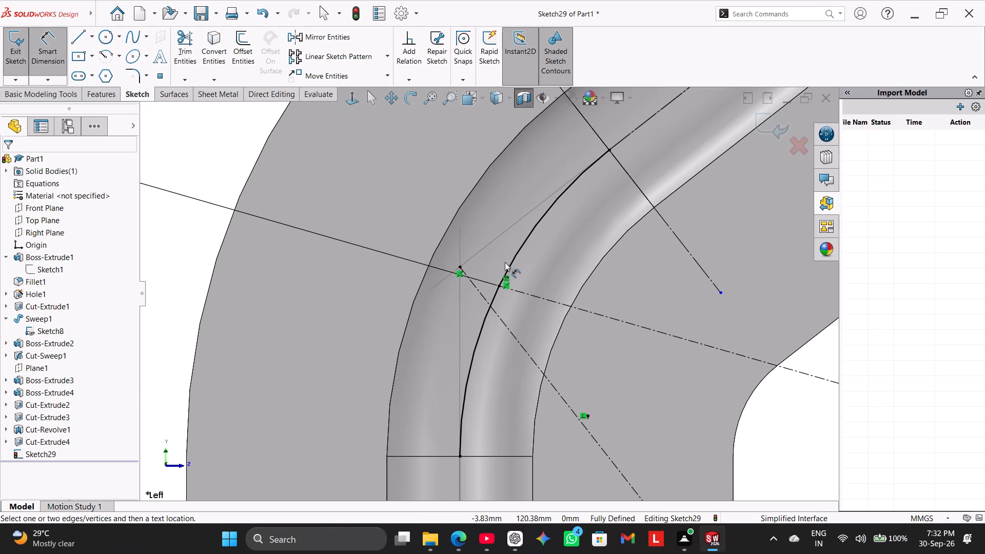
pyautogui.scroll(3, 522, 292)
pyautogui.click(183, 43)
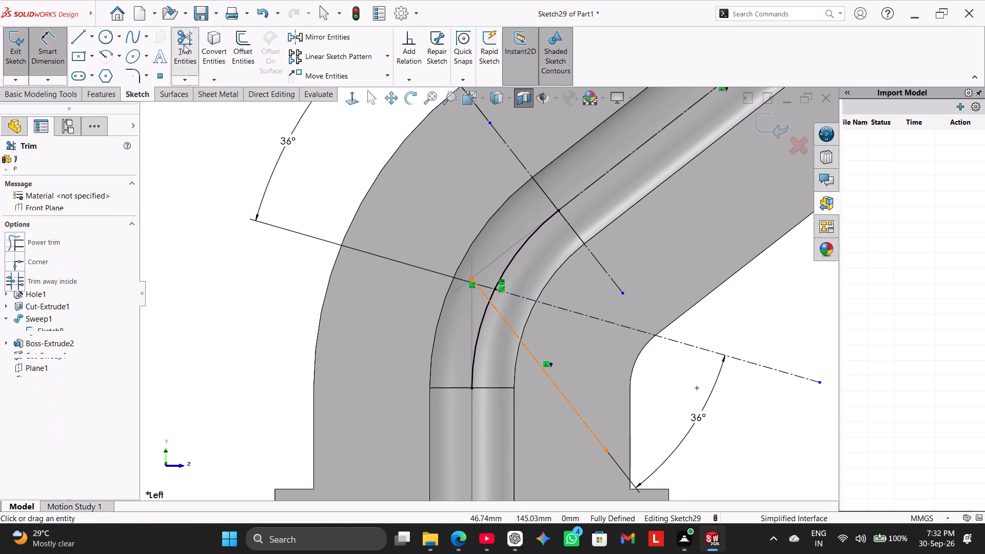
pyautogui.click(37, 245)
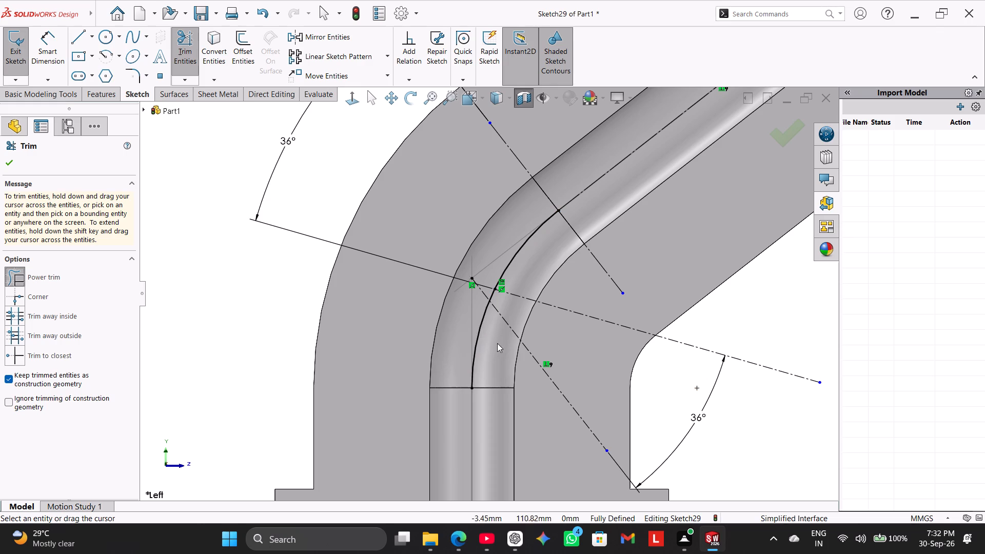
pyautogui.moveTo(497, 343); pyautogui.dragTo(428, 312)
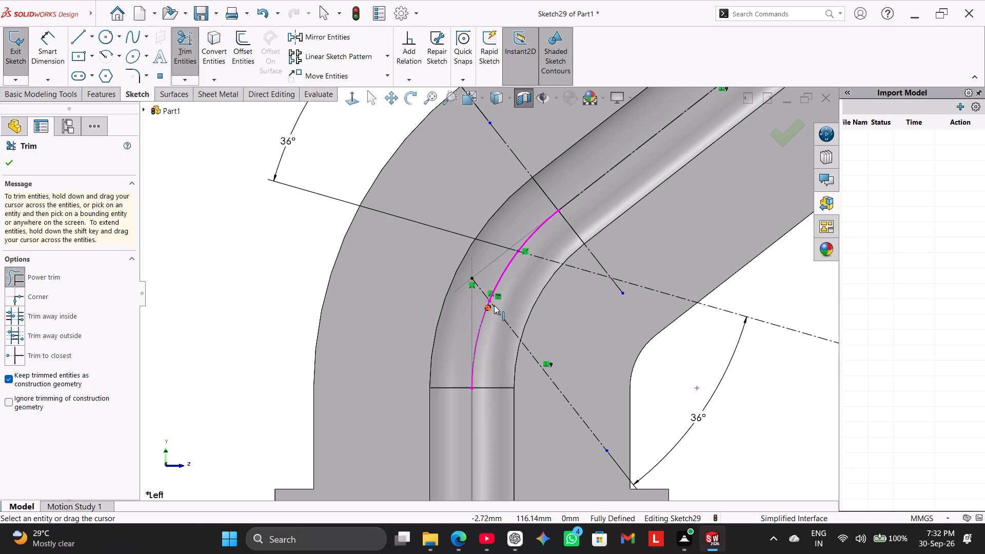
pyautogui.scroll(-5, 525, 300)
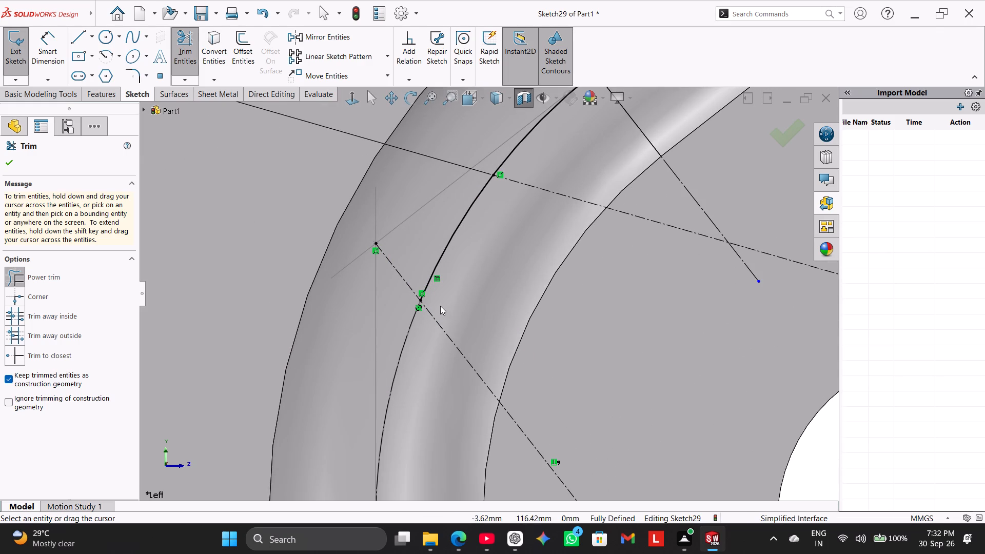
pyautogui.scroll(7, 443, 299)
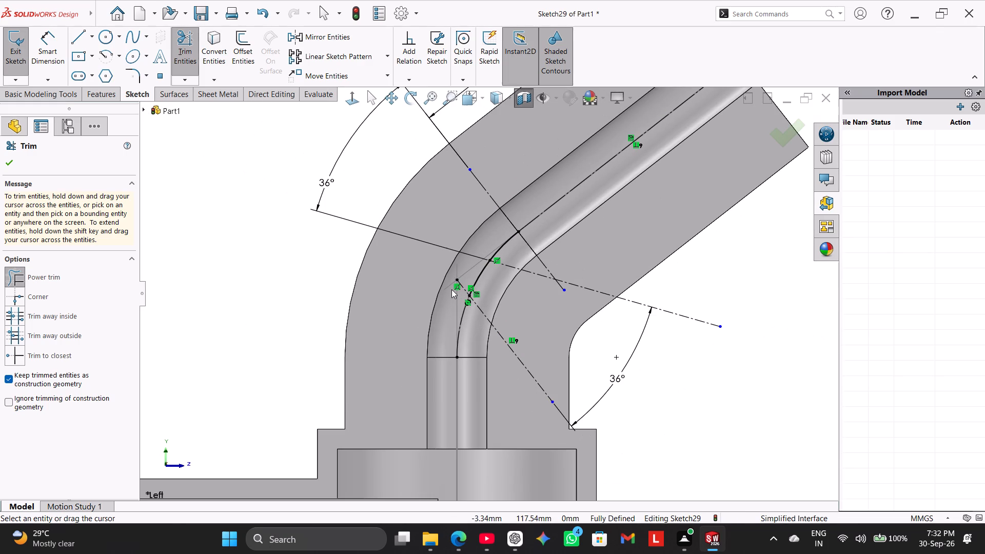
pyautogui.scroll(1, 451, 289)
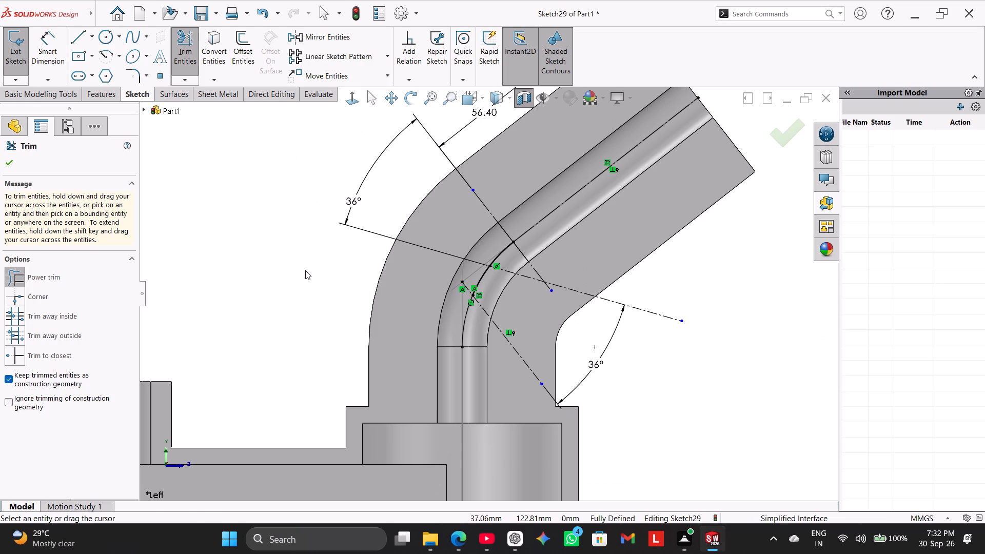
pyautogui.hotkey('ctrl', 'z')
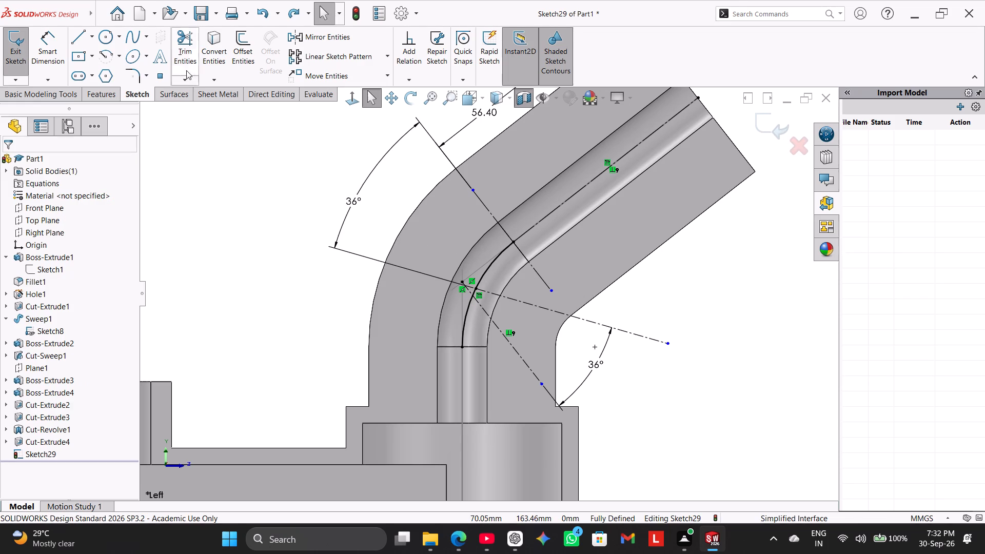
# Power-trim the arc between the two 36° construction lines and its remaining lower portion, keeping the trimmed pieces as construction geometry.
pyautogui.click(181, 43)
pyautogui.scroll(-3, 545, 310)
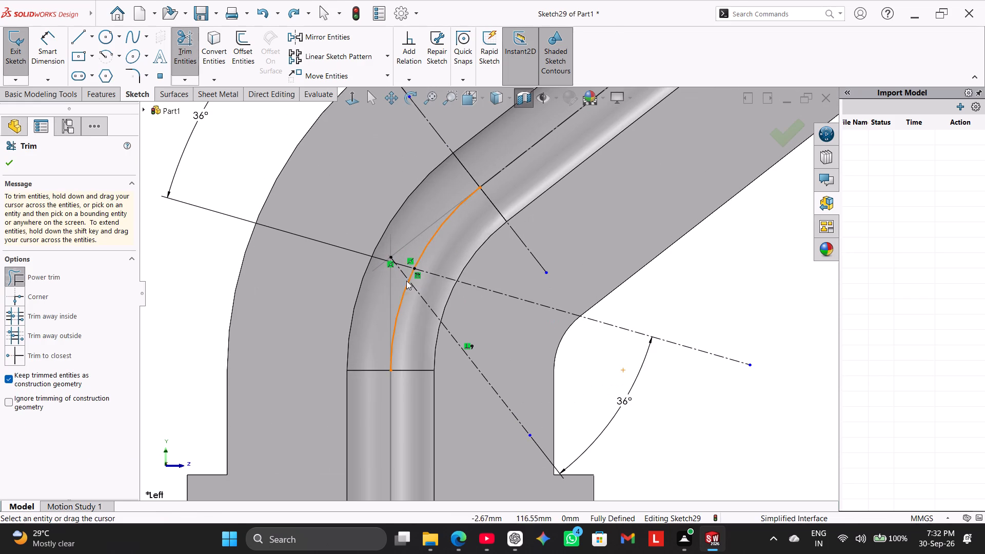
pyautogui.scroll(-3, 431, 291)
pyautogui.moveTo(431, 281); pyautogui.dragTo(410, 263)
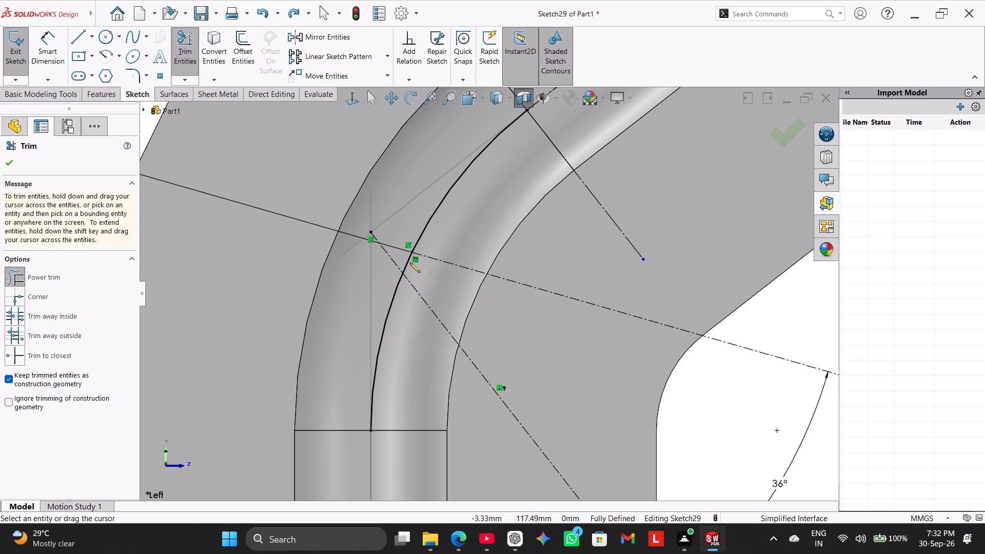
pyautogui.moveTo(410, 263); pyautogui.dragTo(398, 258)
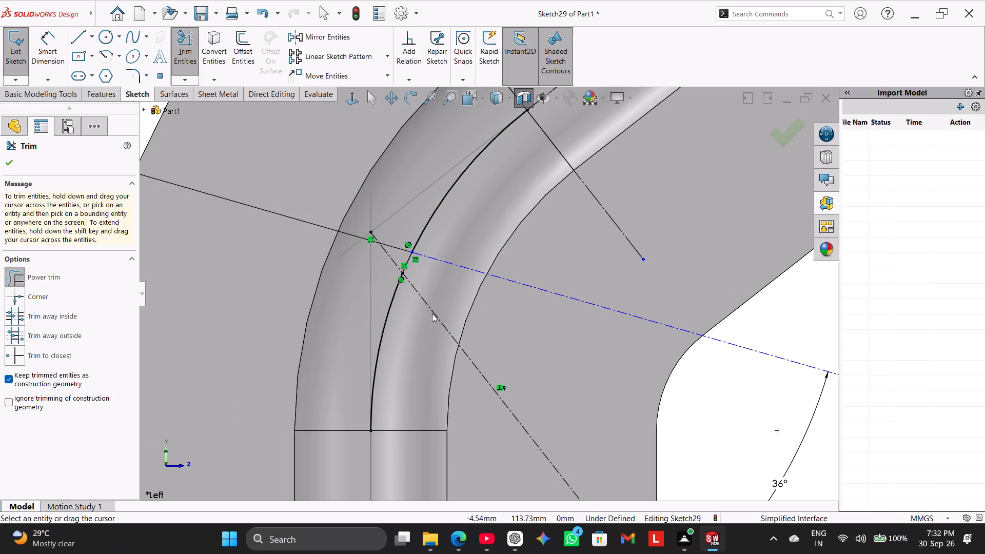
pyautogui.scroll(3, 475, 318)
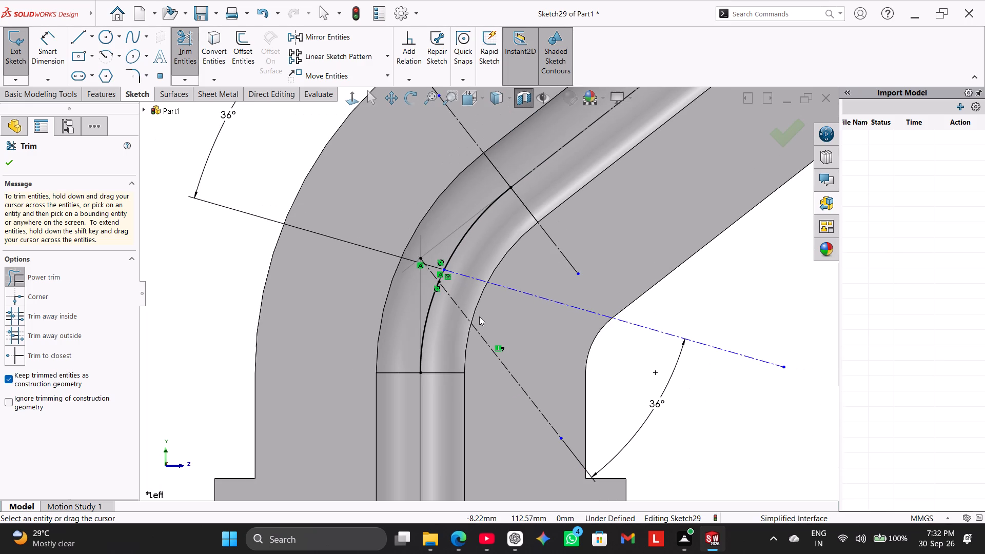
pyautogui.scroll(1, 479, 316)
pyautogui.moveTo(457, 327); pyautogui.dragTo(421, 302)
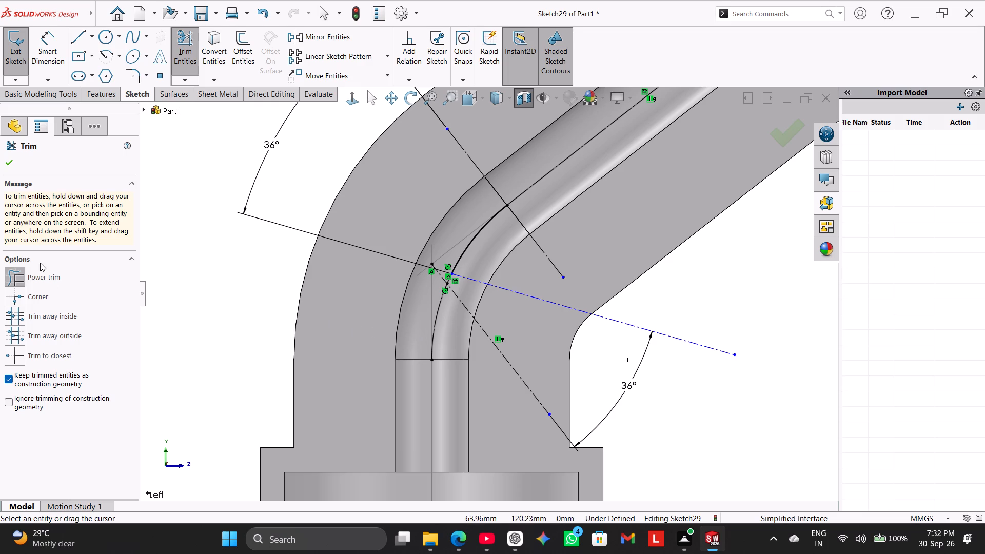
pyautogui.click(11, 166)
pyautogui.click(6, 165)
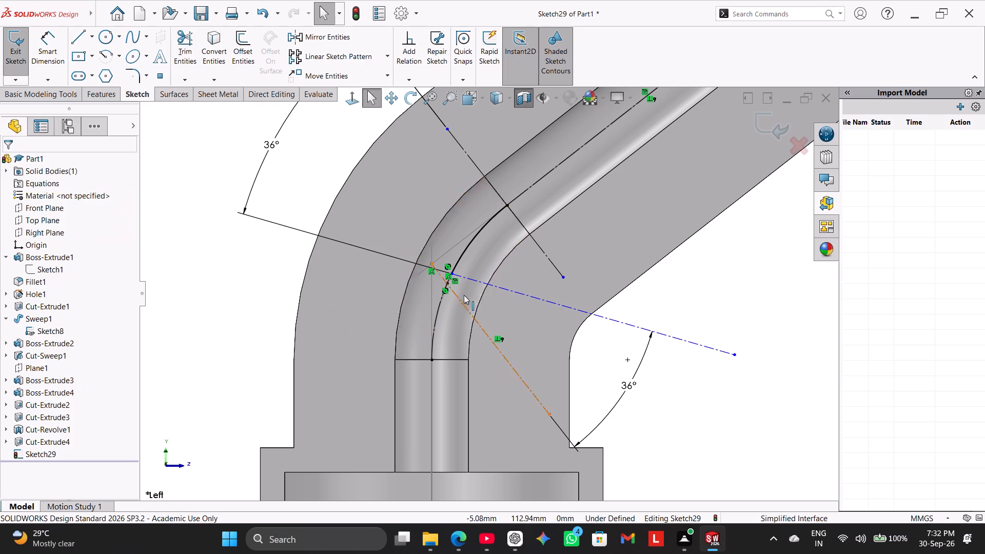
# Examine where the trimmed centreline arc meets the two 36° construction lines.
pyautogui.scroll(-8, 461, 274)
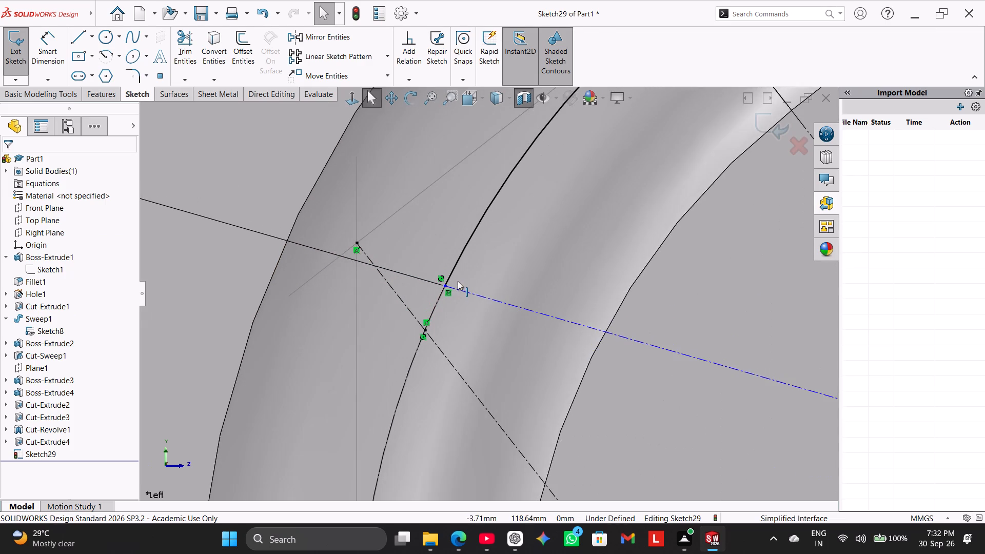
pyautogui.scroll(-2, 454, 287)
pyautogui.scroll(10, 454, 289)
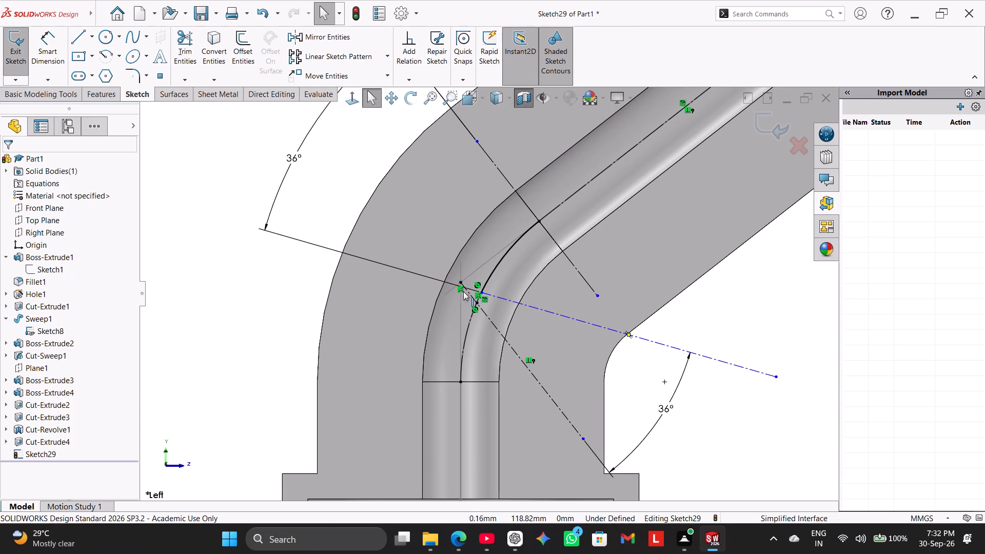
pyautogui.scroll(1, 477, 295)
pyautogui.scroll(-4, 503, 326)
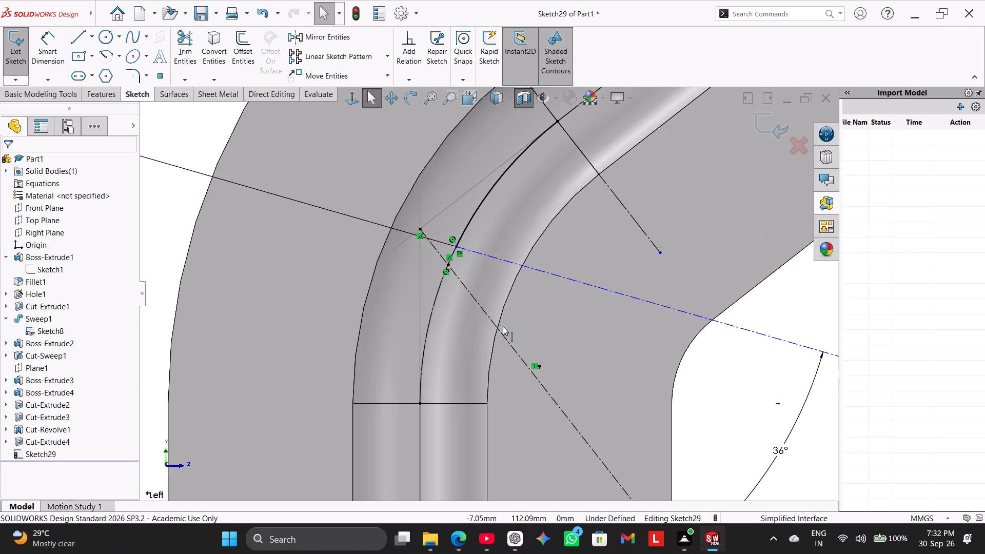
pyautogui.scroll(-2, 481, 268)
pyautogui.scroll(3, 482, 268)
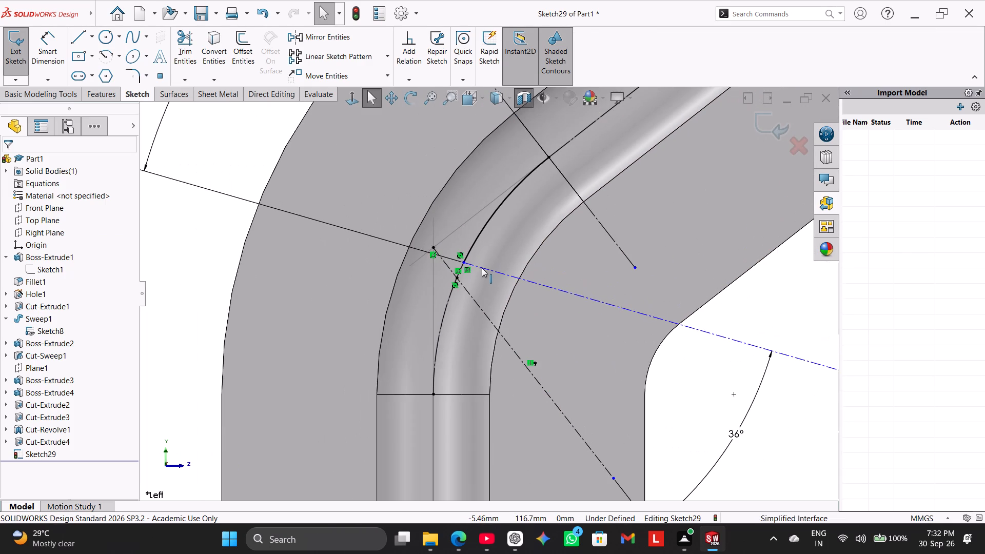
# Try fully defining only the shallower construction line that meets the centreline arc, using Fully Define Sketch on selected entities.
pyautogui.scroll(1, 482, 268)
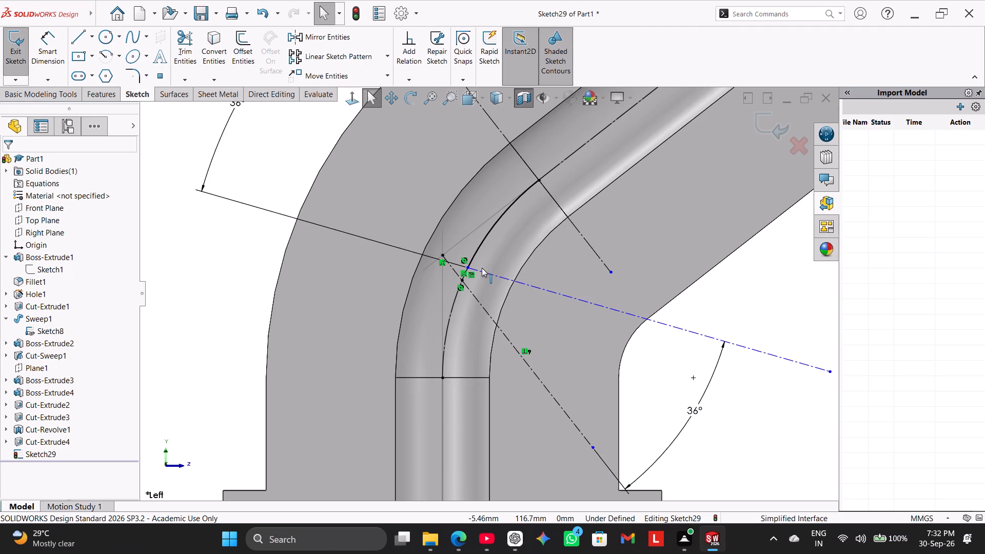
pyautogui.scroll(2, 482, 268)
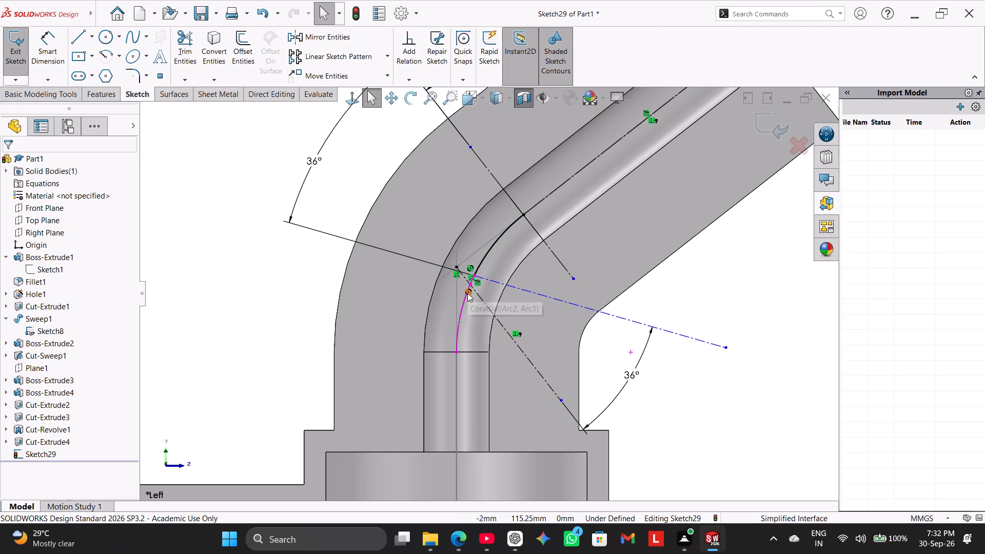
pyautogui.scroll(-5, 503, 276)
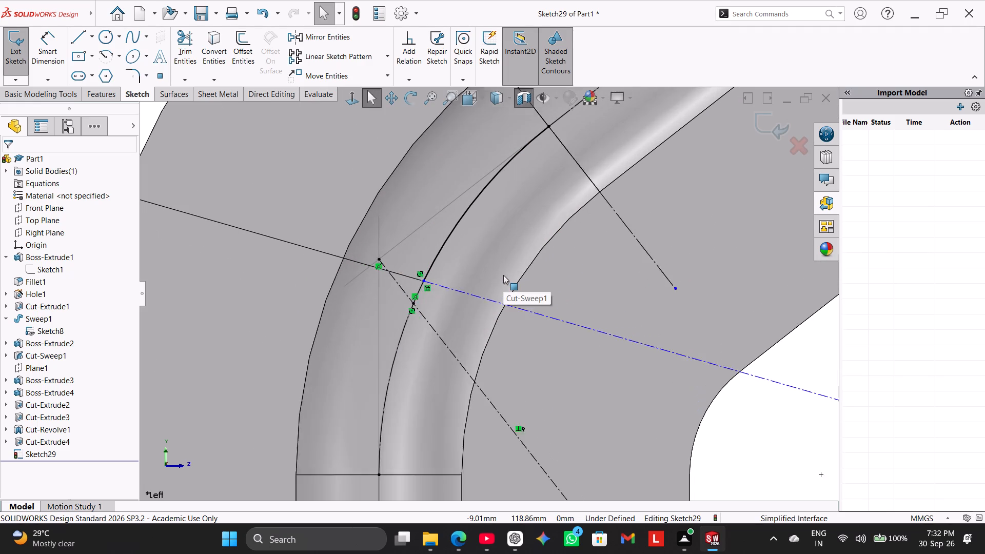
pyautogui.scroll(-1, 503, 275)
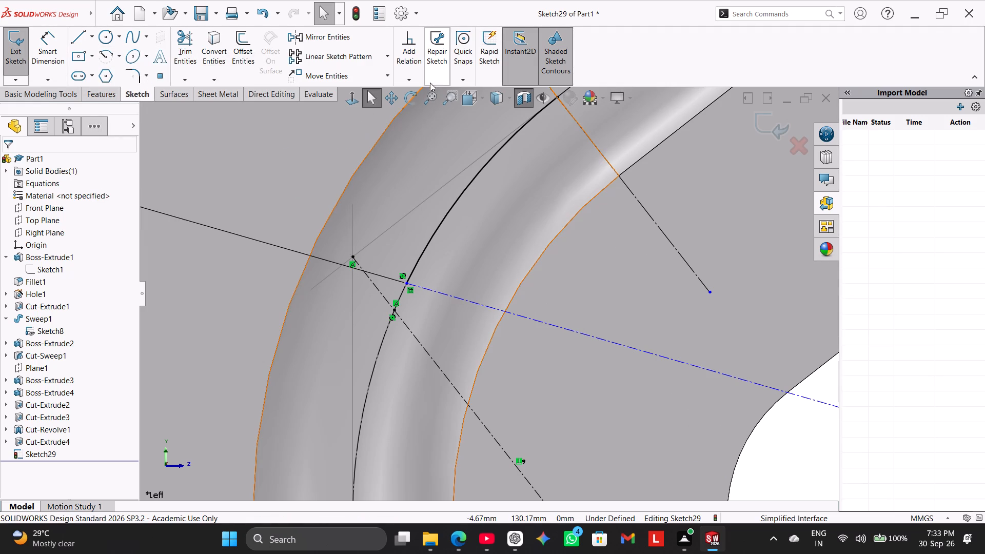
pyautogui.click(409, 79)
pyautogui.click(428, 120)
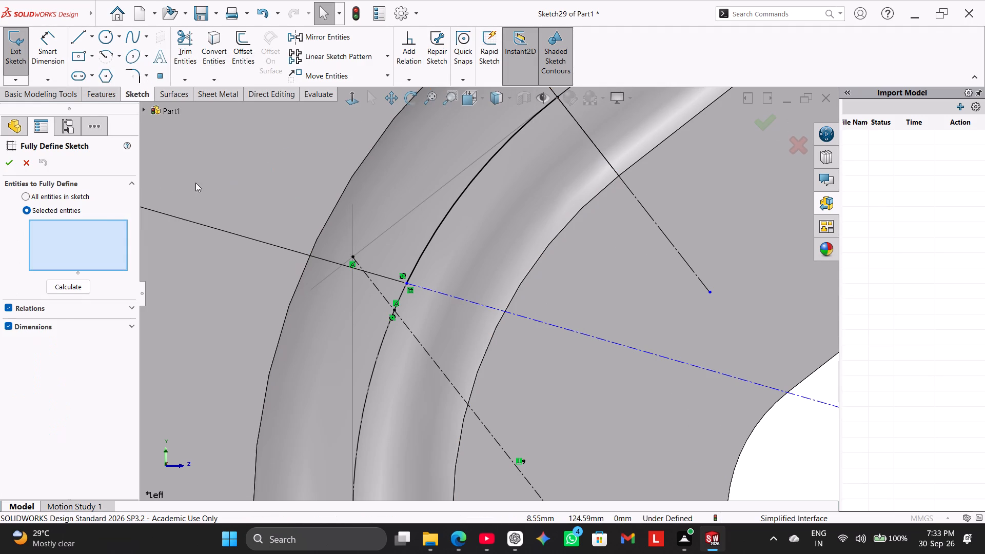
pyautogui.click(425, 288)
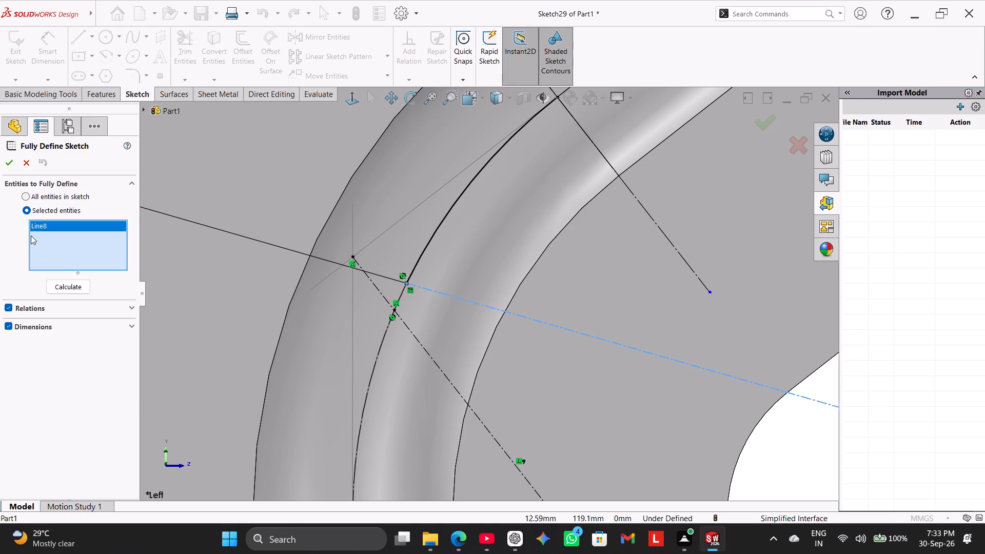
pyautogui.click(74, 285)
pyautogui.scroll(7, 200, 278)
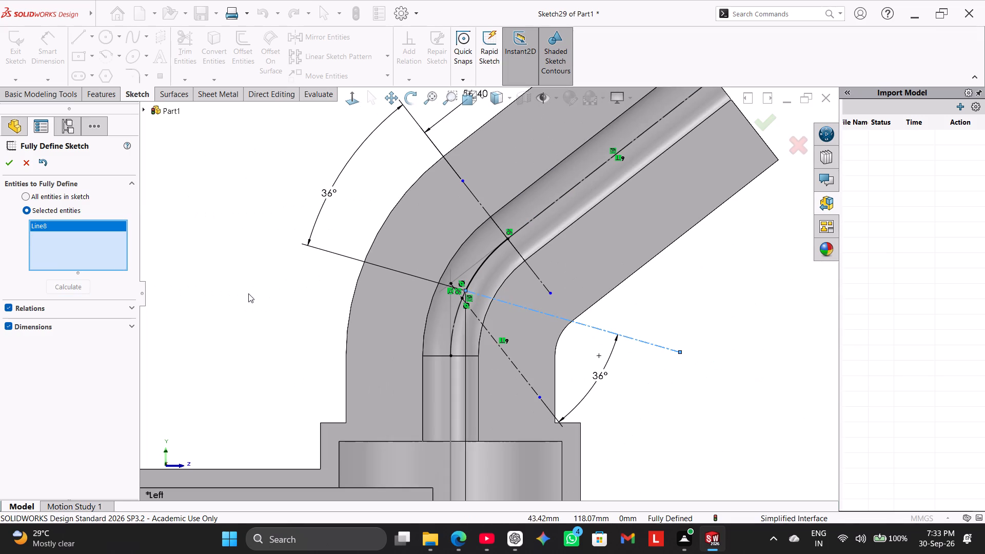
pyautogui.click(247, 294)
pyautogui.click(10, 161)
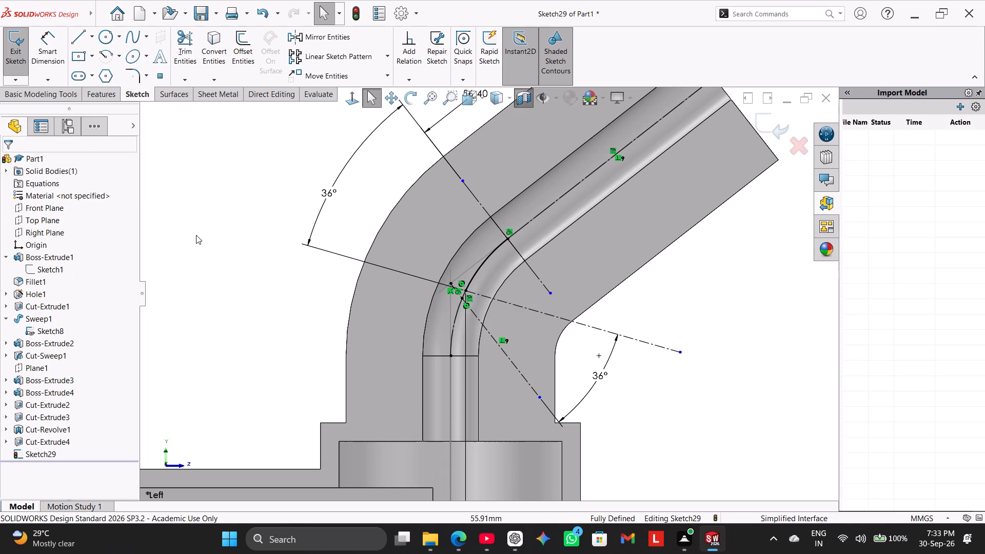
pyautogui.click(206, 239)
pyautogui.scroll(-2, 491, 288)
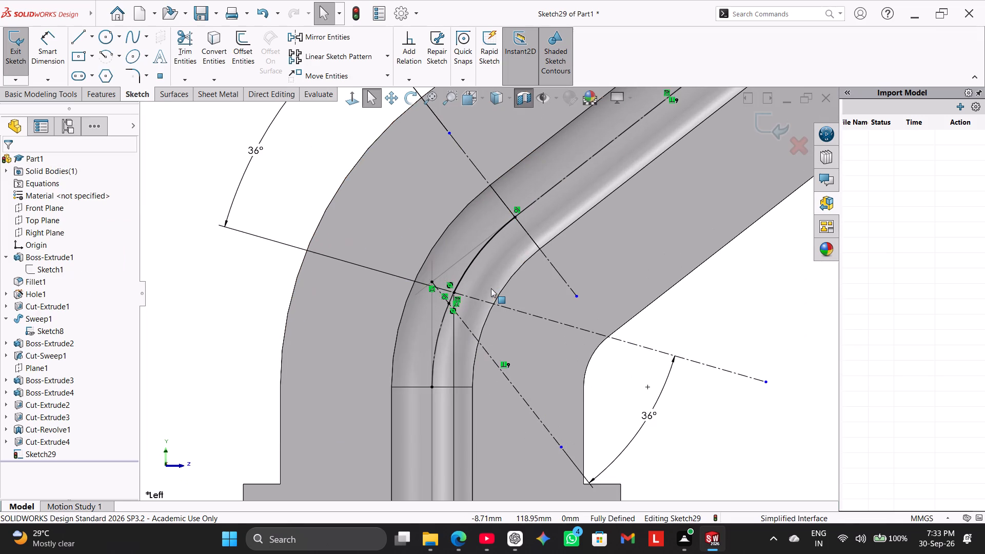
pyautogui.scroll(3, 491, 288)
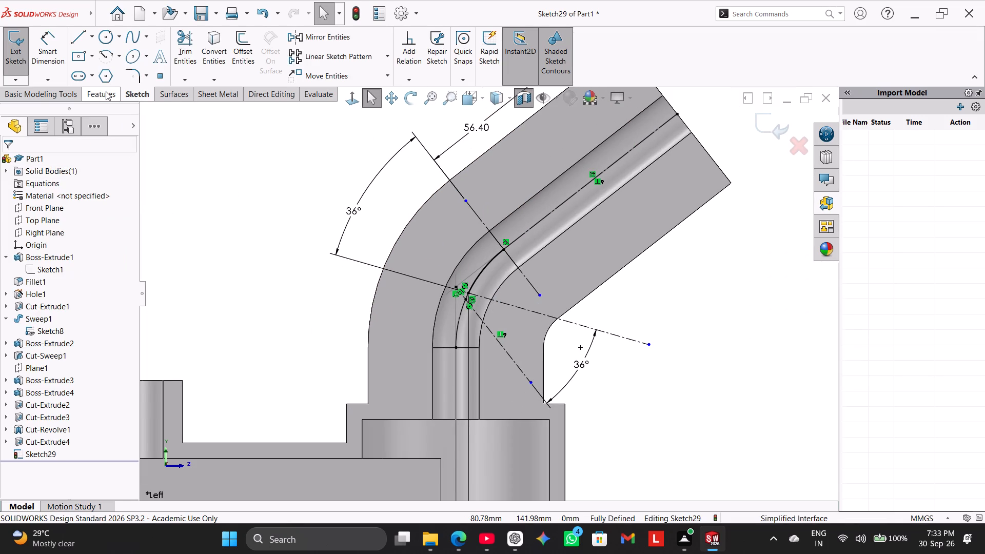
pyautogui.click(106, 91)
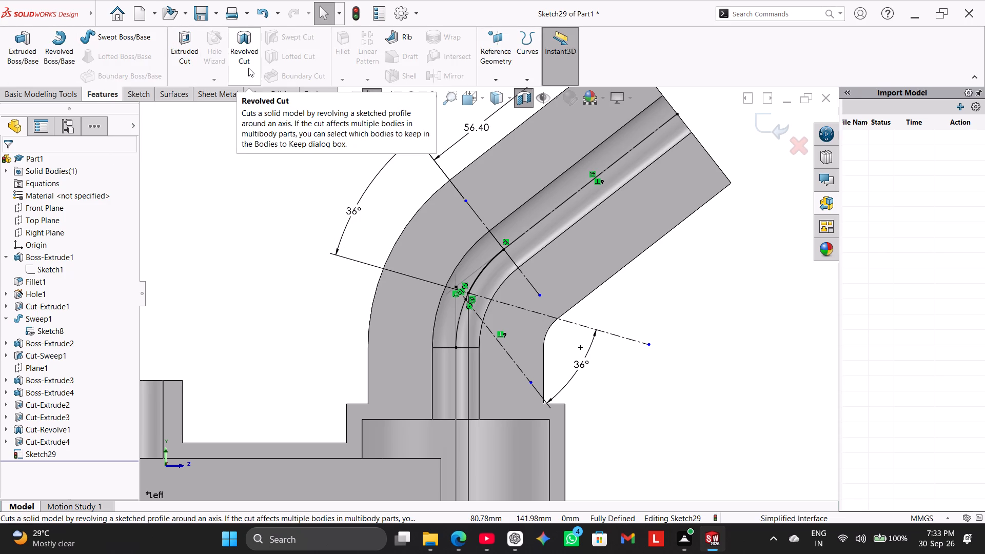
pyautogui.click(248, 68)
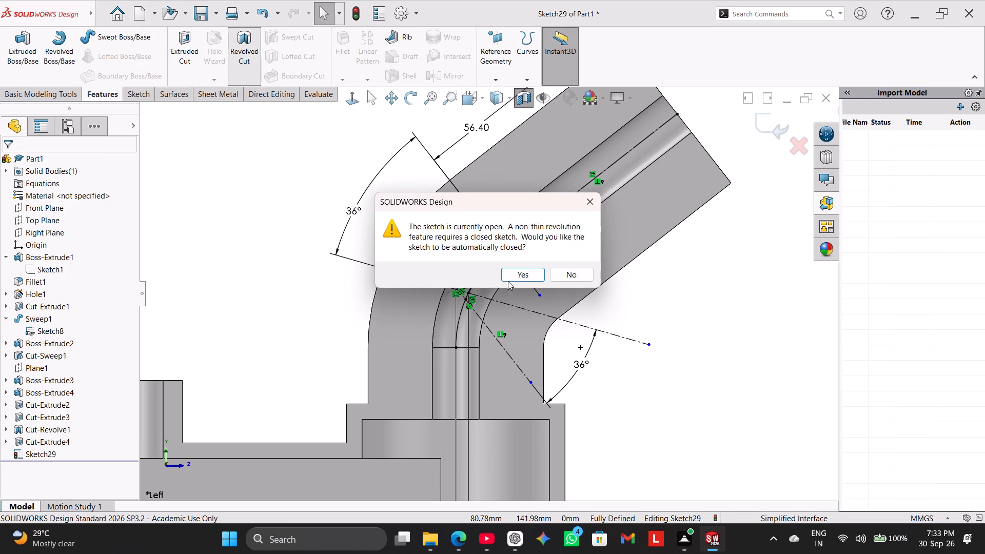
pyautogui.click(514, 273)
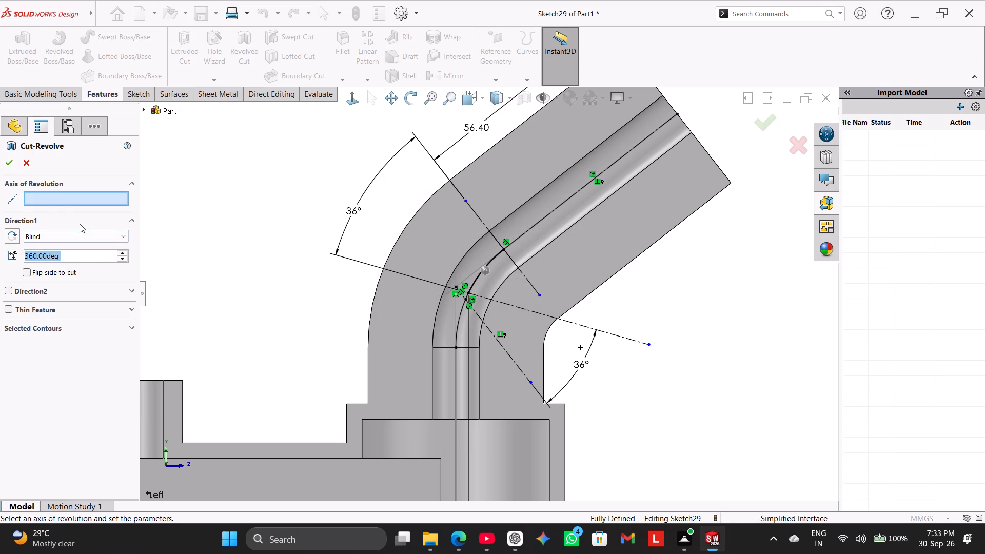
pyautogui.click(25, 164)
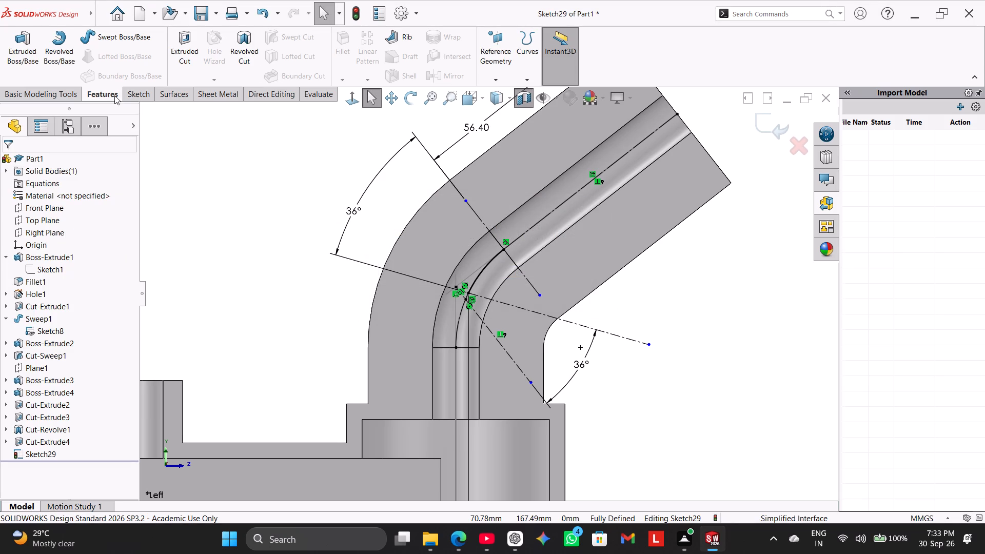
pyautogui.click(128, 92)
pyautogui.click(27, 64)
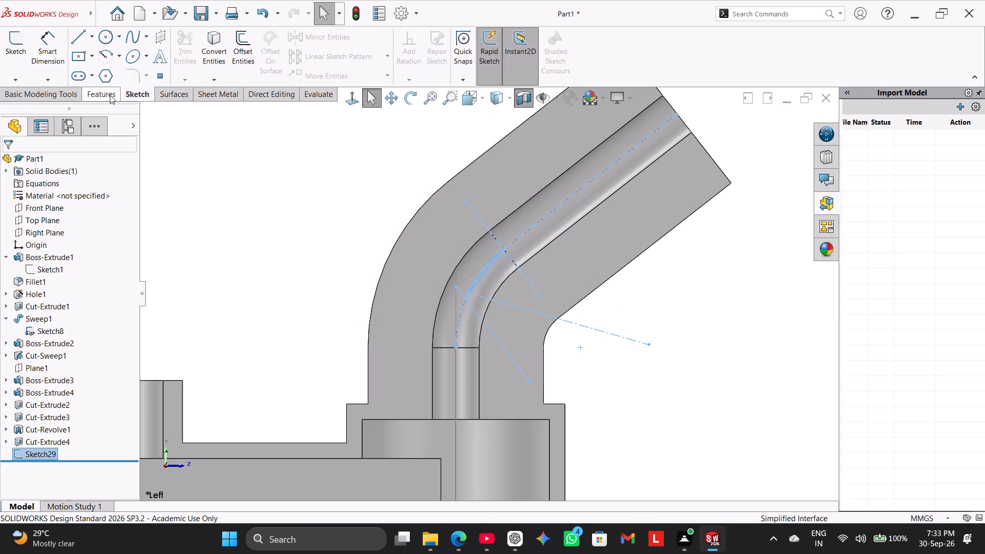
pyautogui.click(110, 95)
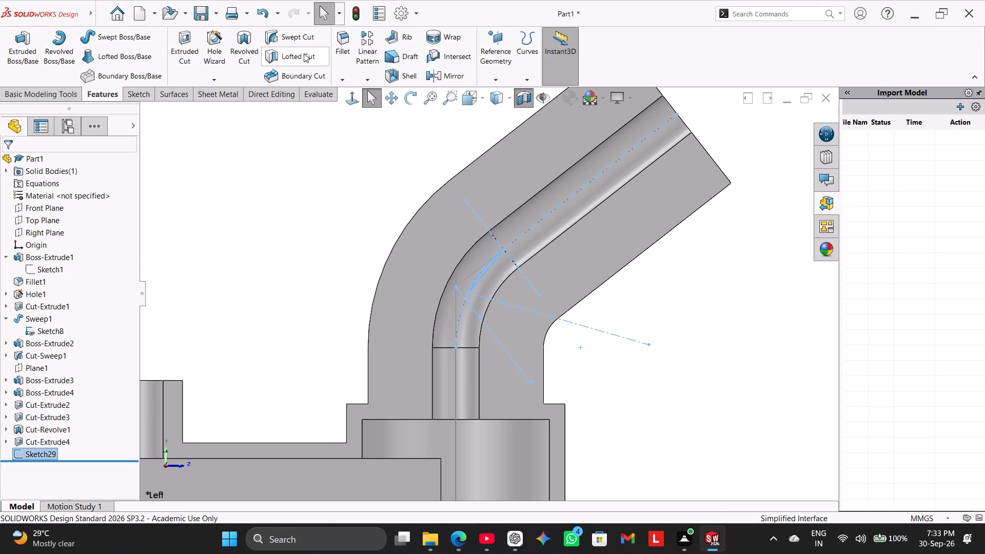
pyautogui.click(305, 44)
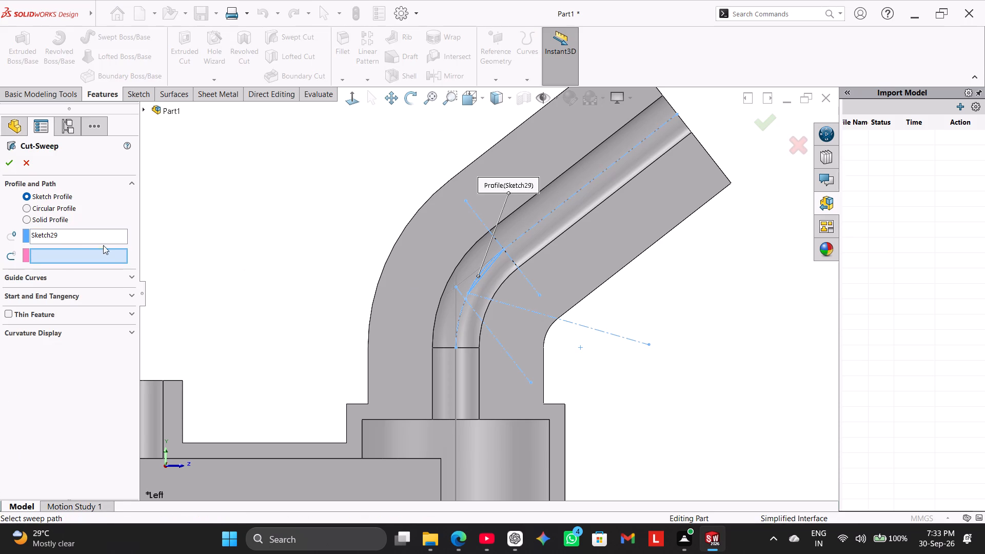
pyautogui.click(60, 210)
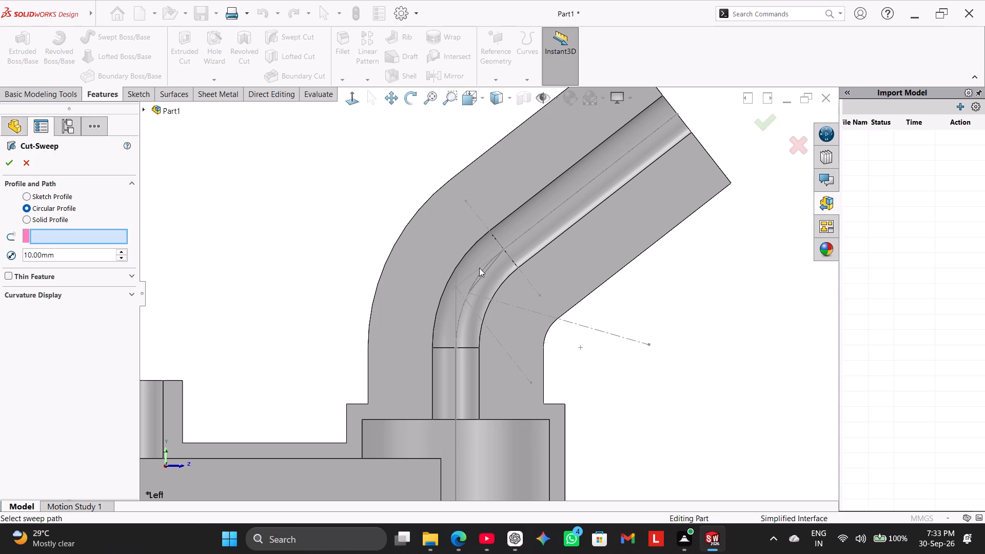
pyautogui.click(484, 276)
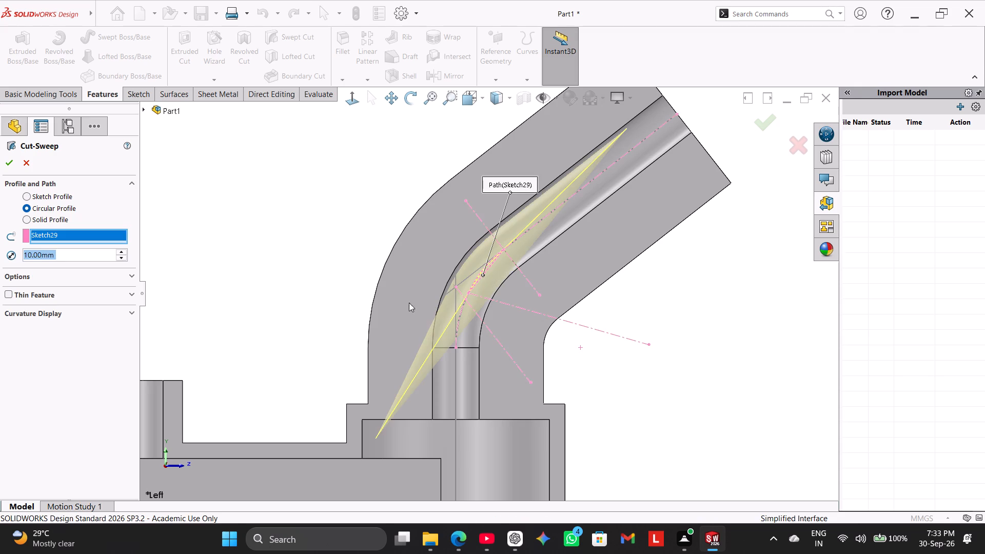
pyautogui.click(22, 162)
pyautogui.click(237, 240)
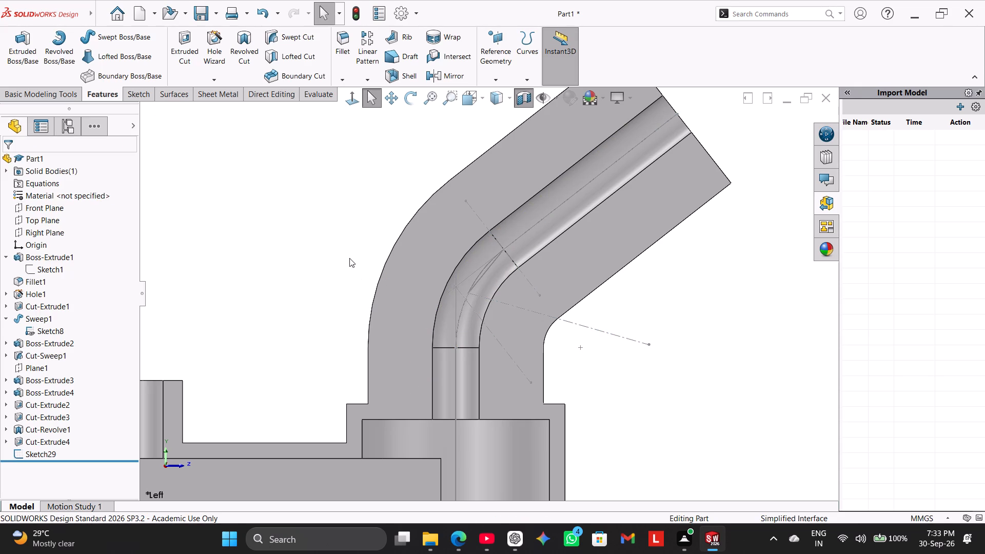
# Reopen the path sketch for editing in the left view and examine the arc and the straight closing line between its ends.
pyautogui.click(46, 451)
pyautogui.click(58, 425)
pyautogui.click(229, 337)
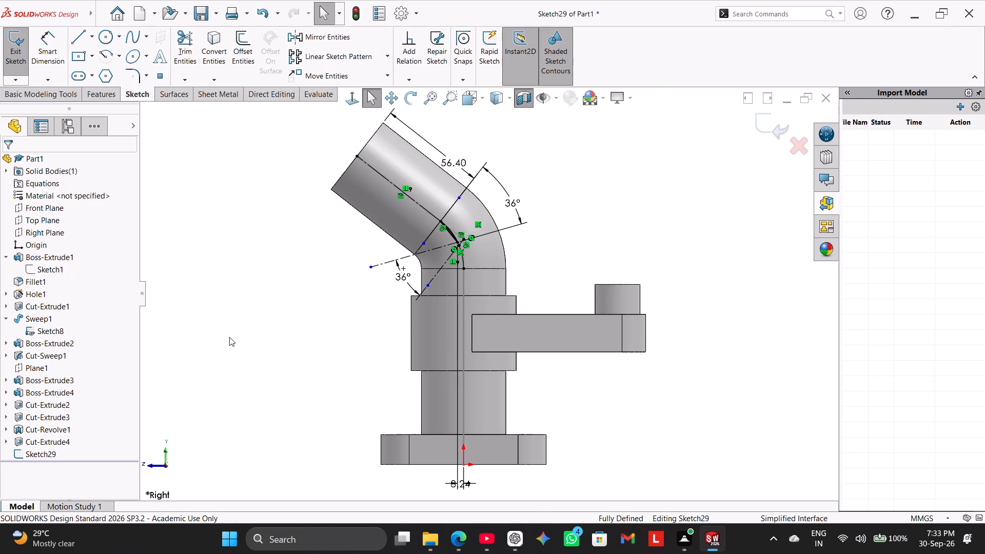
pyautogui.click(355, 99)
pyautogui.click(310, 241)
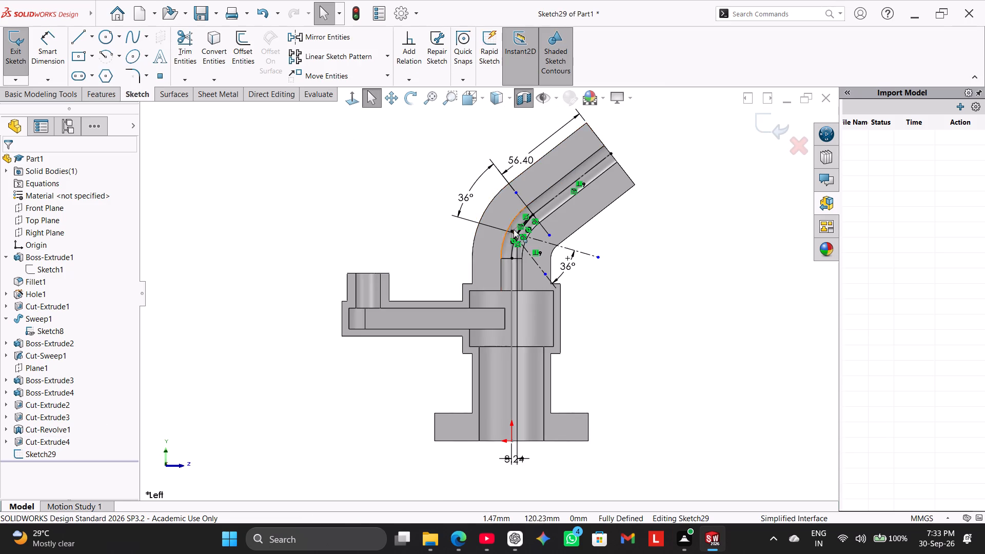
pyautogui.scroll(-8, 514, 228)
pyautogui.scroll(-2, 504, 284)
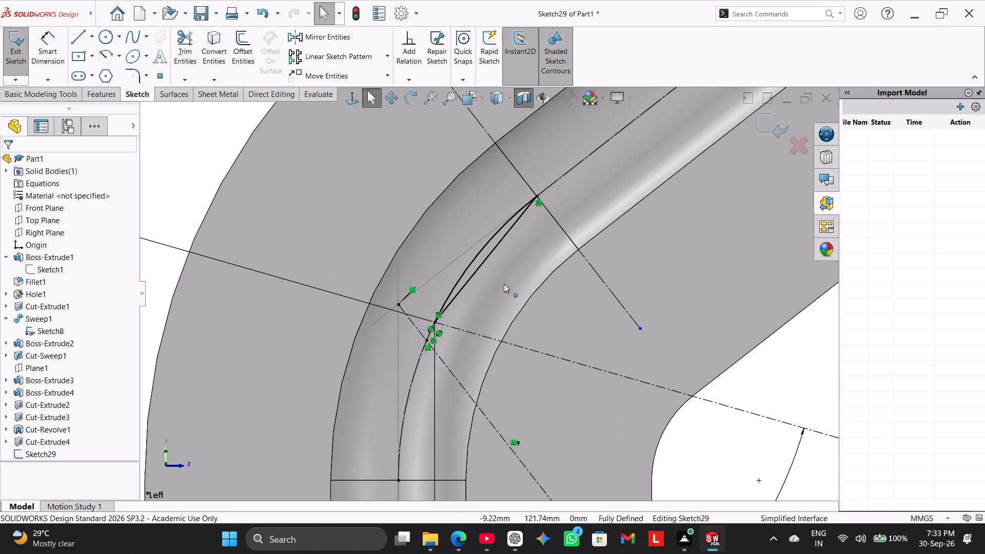
# Undo the sketch edits back through the automatic closing, the full definition and the arc trim, and view the sketch from the left.
pyautogui.hotkey('ctrl', 'z')
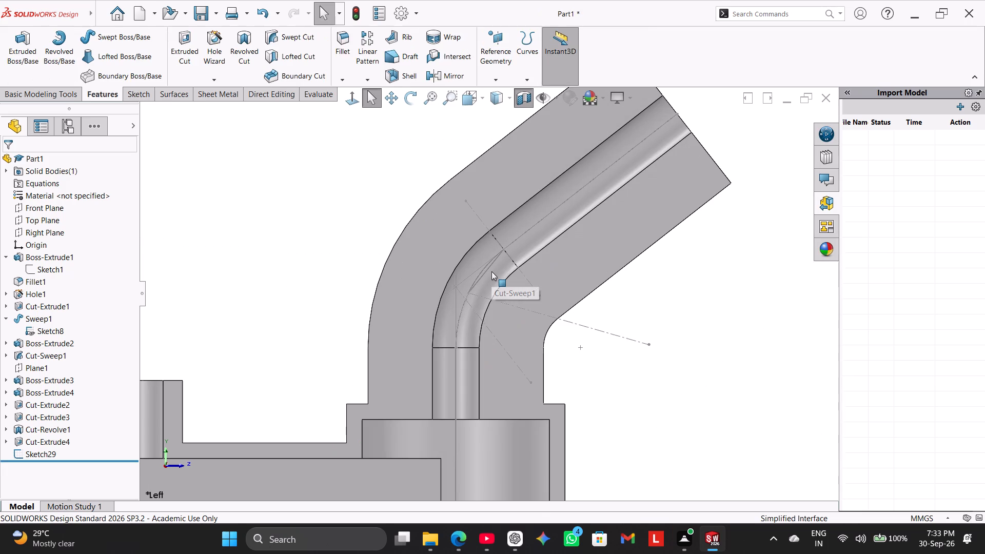
pyautogui.hotkey('ctrl', 'z')
pyautogui.hotkey('ctrl', 'z')
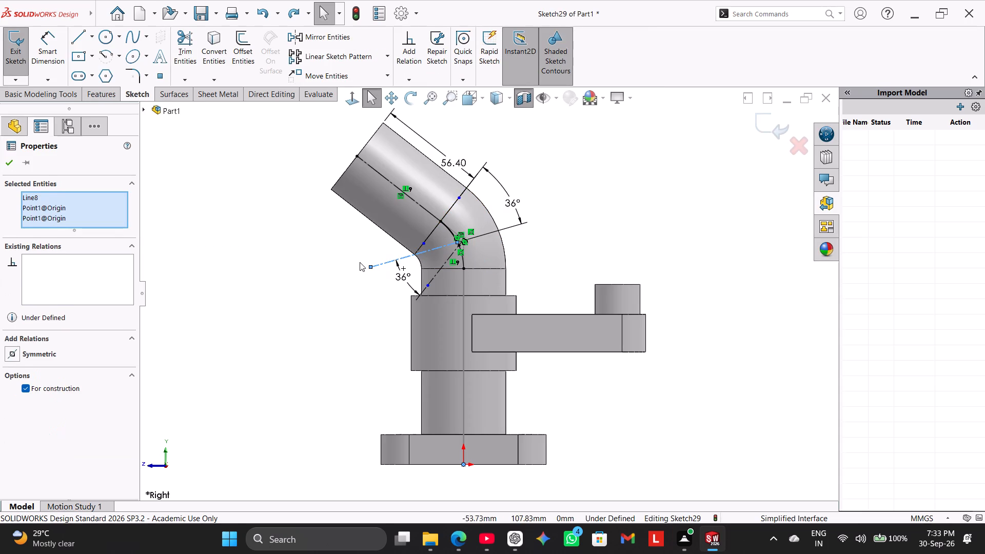
pyautogui.hotkey('ctrl', 'z')
pyautogui.click(356, 102)
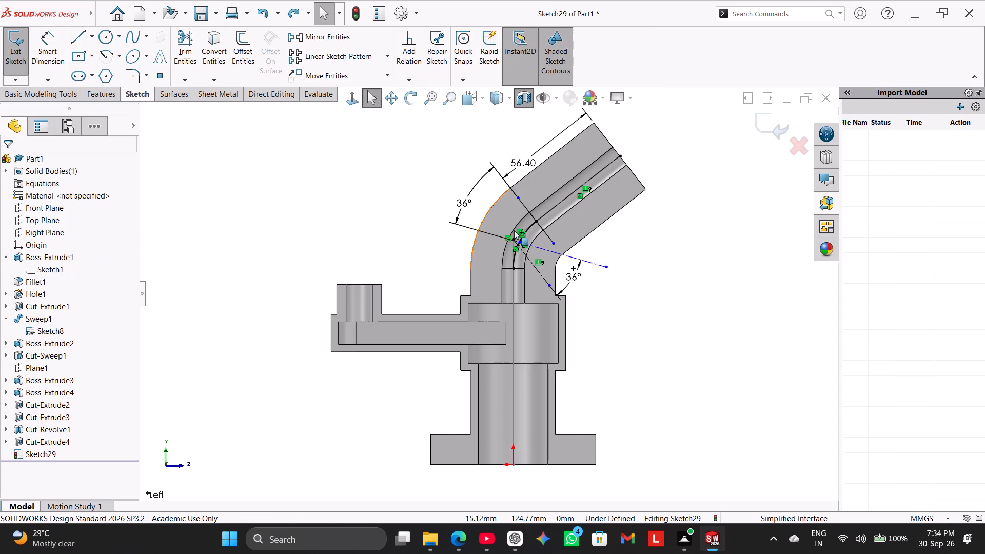
pyautogui.scroll(-6, 558, 230)
pyautogui.hotkey('ctrl', 'z')
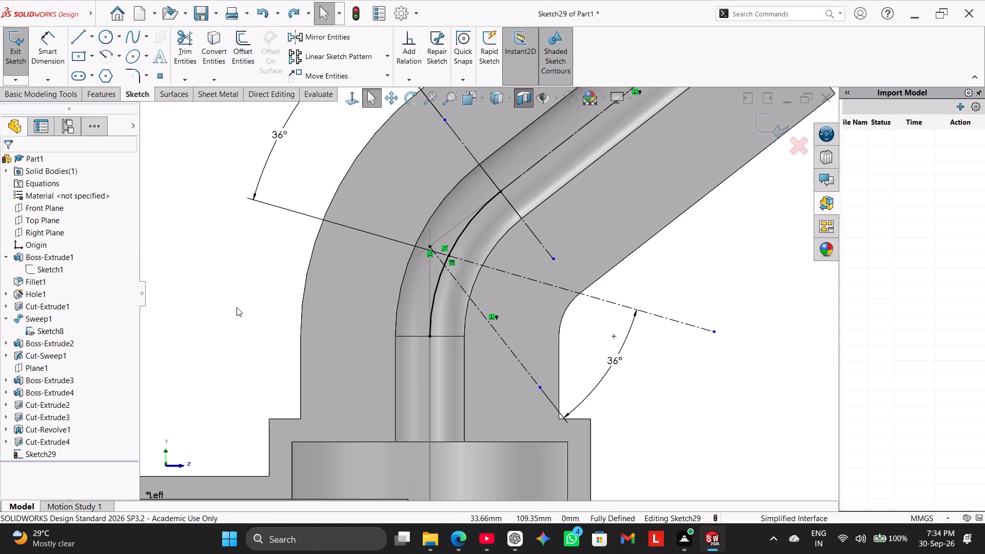
pyautogui.scroll(2, 237, 307)
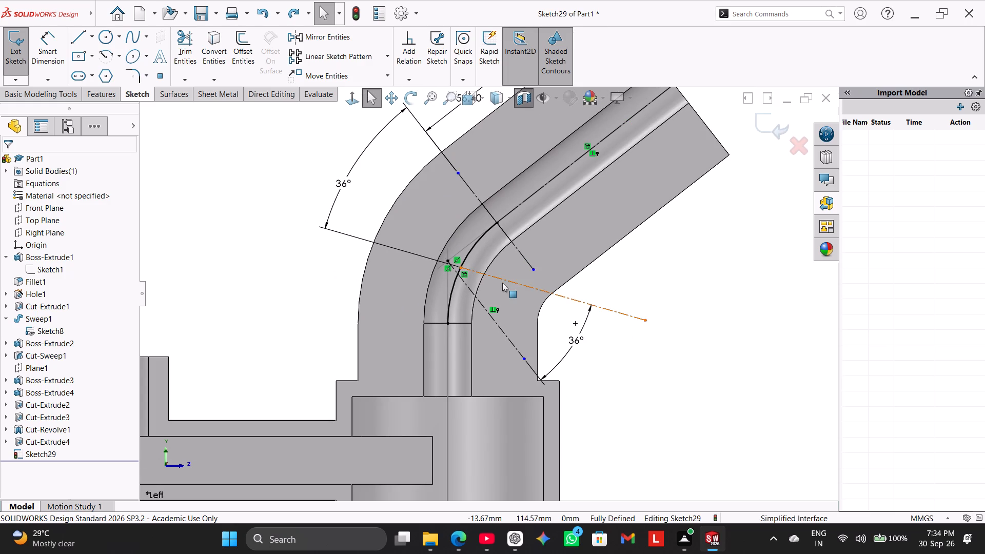
# Delete the relation that ties the shallower construction line's inner endpoint to the centreline arc.
pyautogui.scroll(-4, 491, 279)
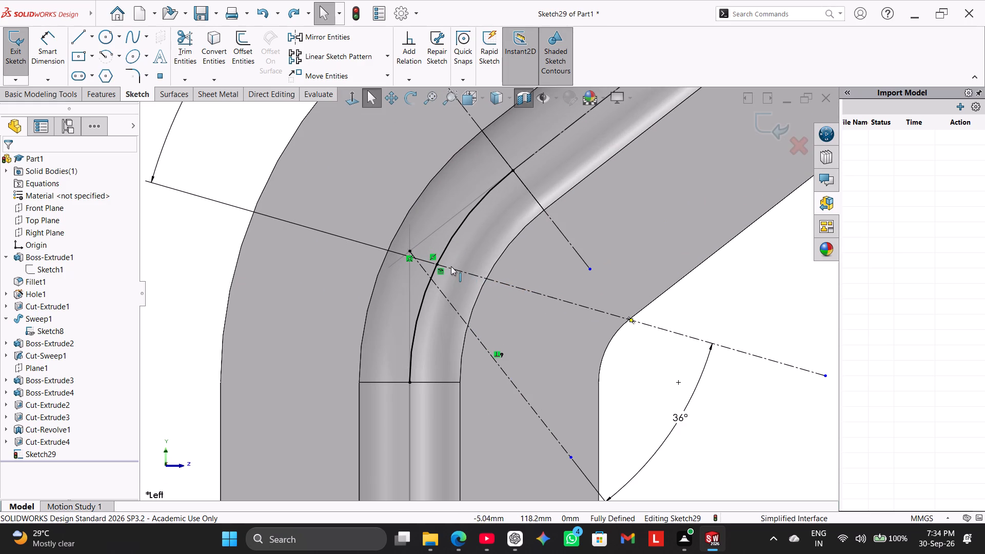
pyautogui.scroll(2, 449, 266)
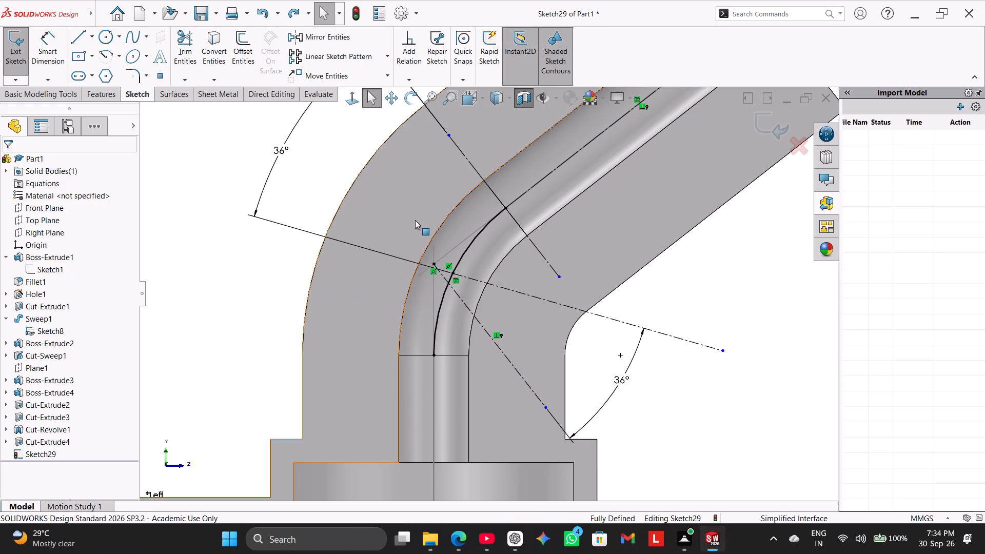
pyautogui.rightClick(448, 264)
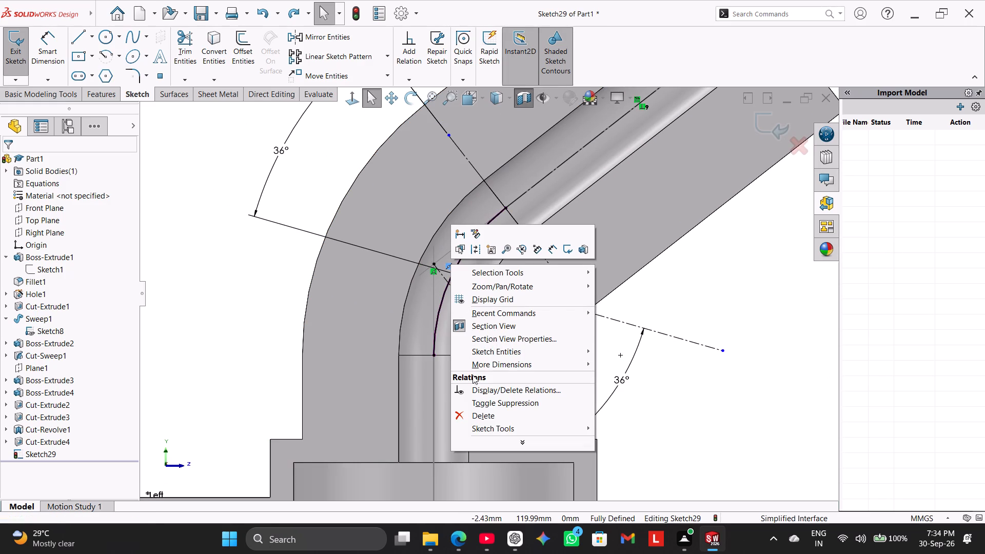
pyautogui.click(479, 414)
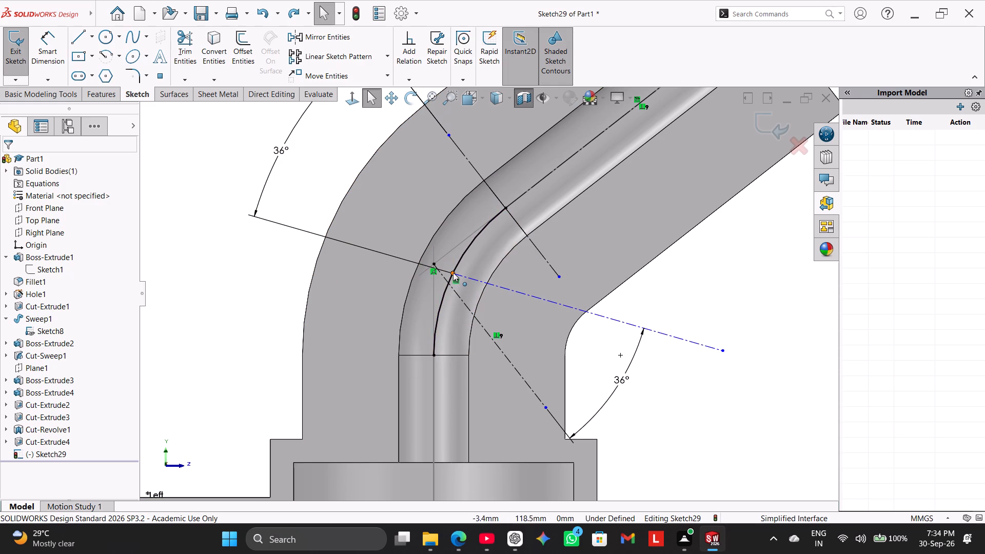
# Extend the shallower construction line's freed end across the bore into the outer pipe wall, to about X 9.96, Y 123.60 mm.
pyautogui.moveTo(453, 271); pyautogui.dragTo(389, 252)
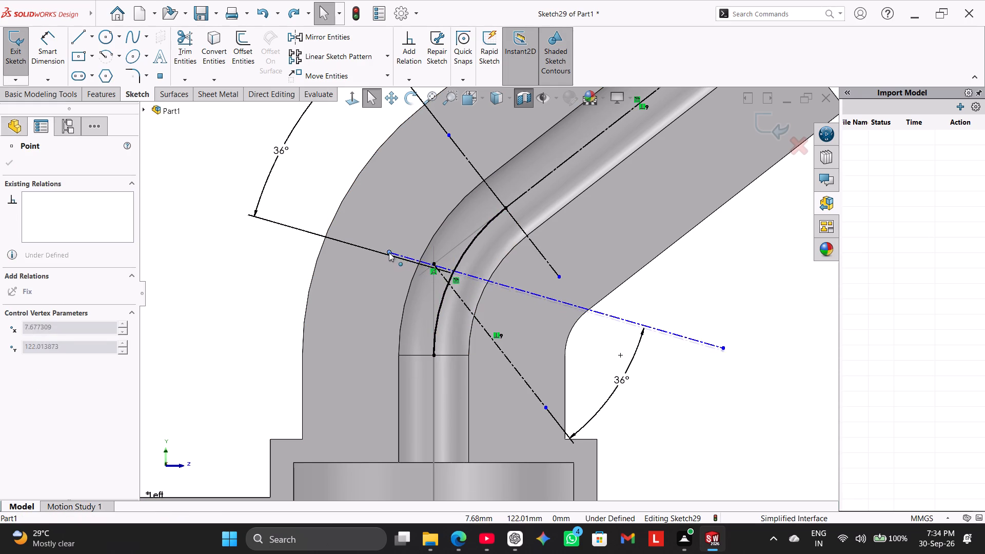
pyautogui.moveTo(389, 252); pyautogui.dragTo(376, 243)
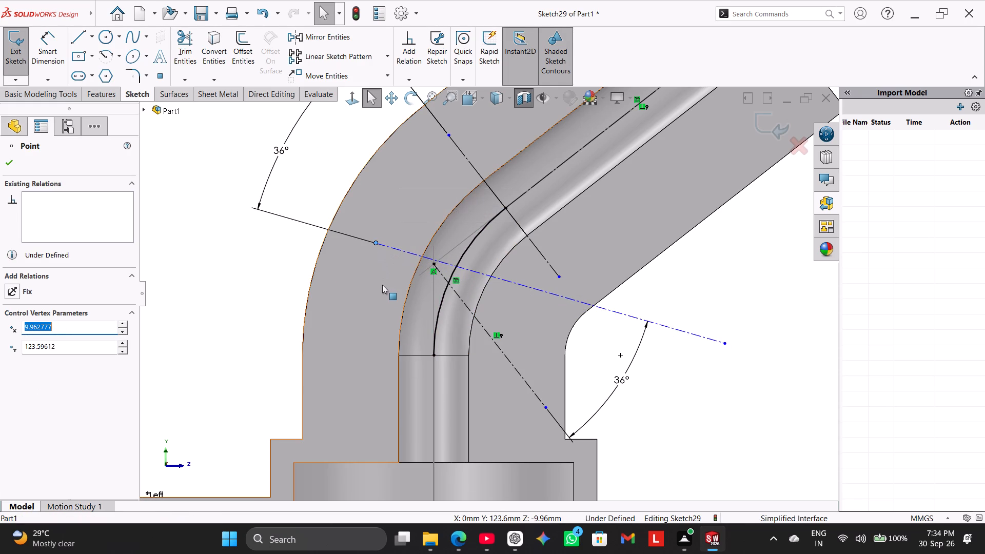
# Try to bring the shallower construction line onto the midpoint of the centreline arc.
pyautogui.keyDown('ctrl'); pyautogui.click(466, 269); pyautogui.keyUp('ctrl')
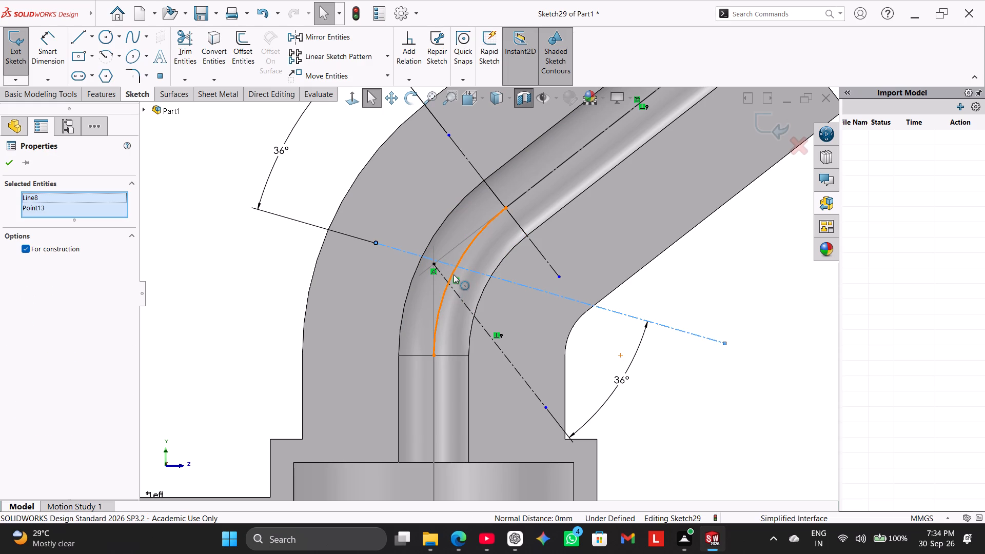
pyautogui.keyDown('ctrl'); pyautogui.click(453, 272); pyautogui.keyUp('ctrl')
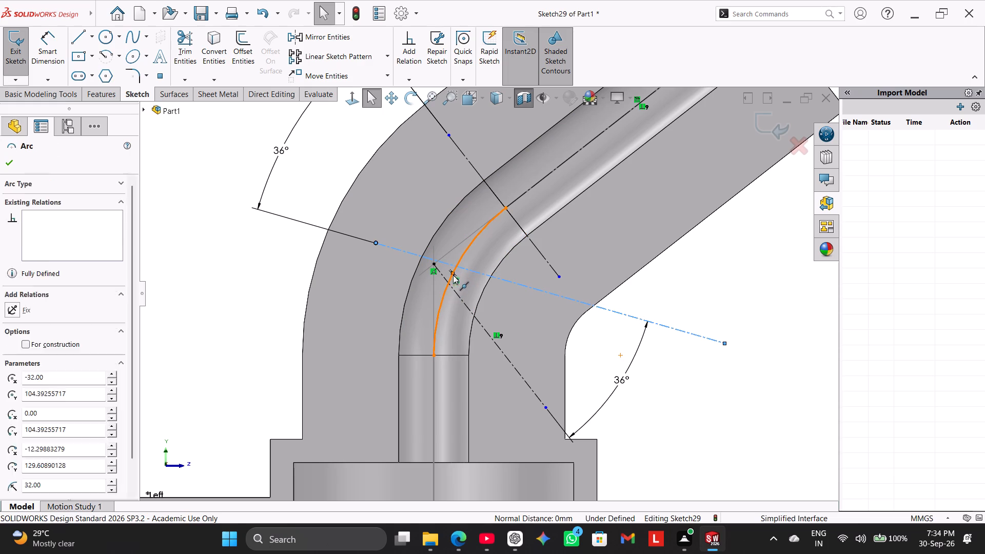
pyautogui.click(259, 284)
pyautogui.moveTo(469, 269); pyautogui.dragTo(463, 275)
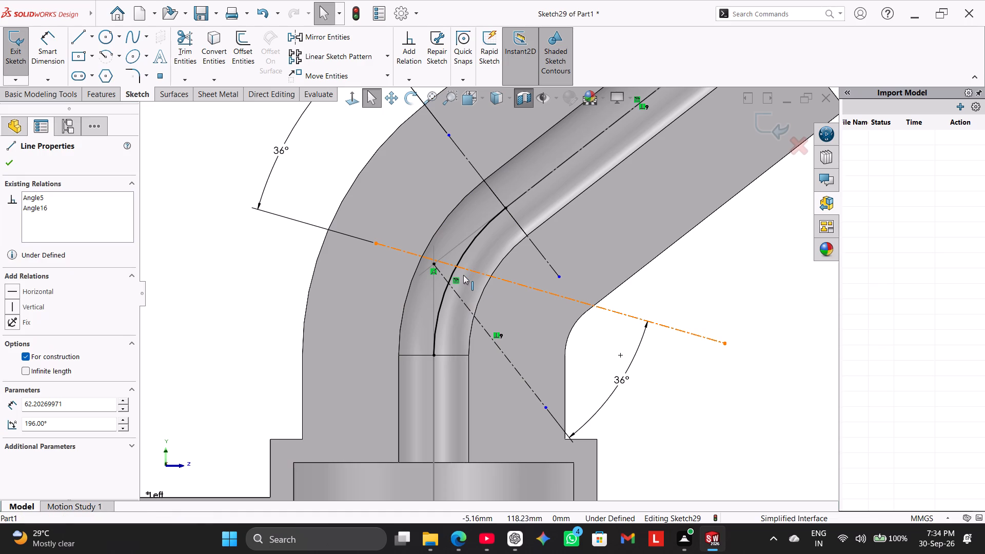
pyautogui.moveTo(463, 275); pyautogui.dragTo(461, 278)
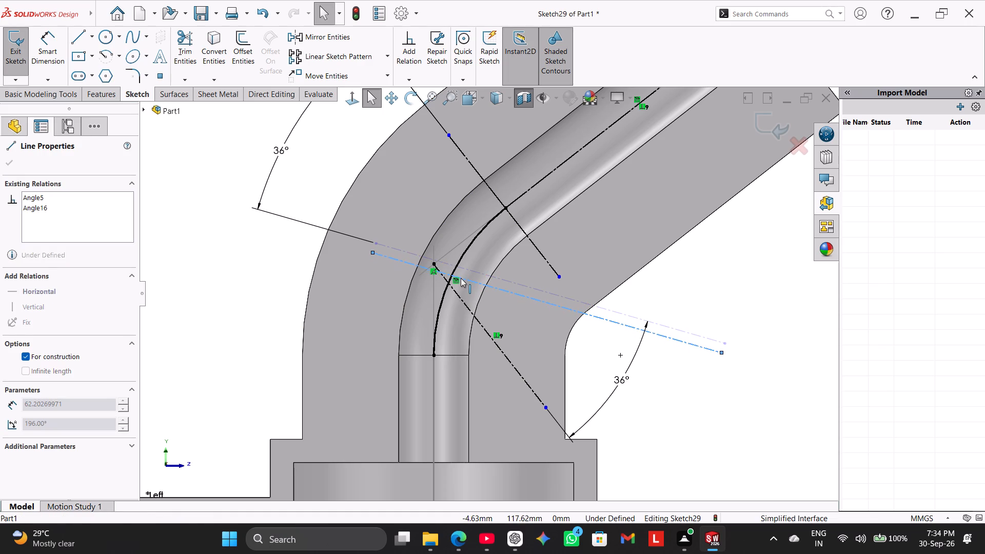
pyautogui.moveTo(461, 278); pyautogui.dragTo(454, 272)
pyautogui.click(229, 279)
# Make the shallower construction line coincident with the midpoint of the centreline arc.
pyautogui.scroll(-3, 492, 274)
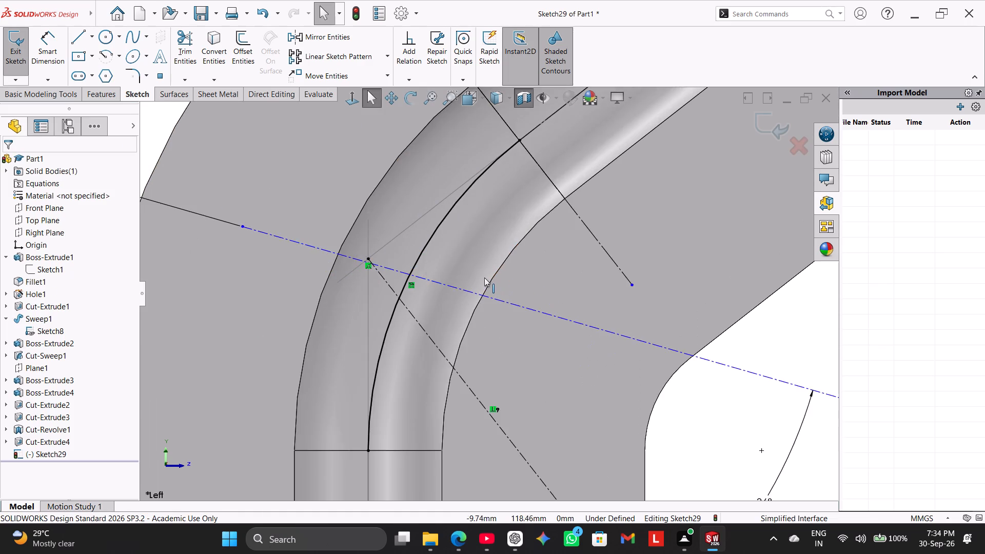
pyautogui.scroll(-3, 484, 278)
pyautogui.keyDown('ctrl'); pyautogui.click(406, 279); pyautogui.keyUp('ctrl')
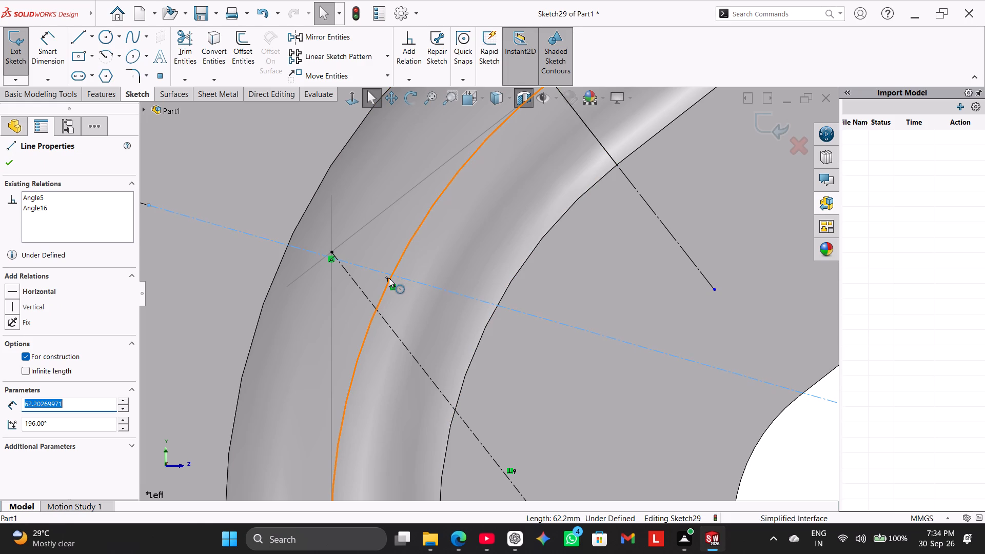
pyautogui.keyDown('ctrl'); pyautogui.click(389, 280); pyautogui.keyUp('ctrl')
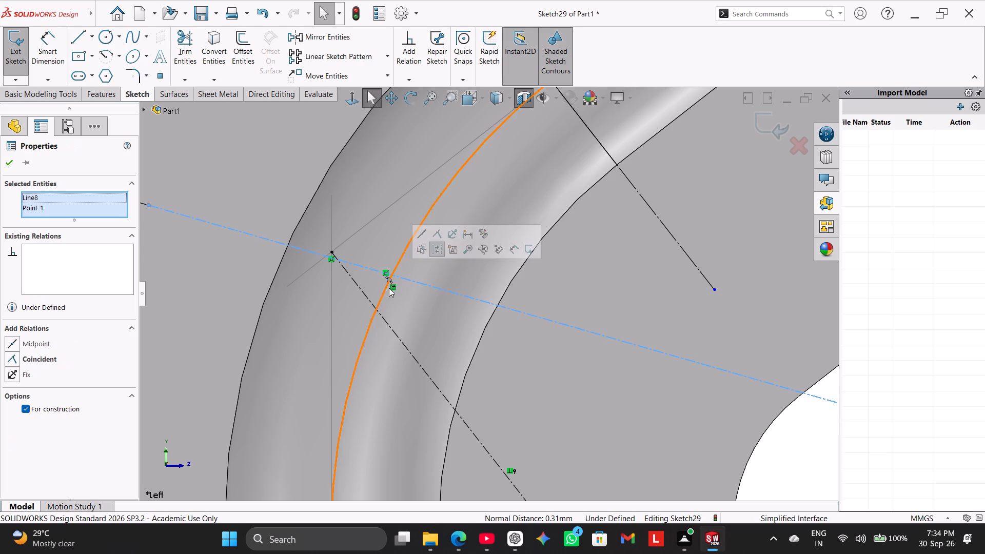
pyautogui.click(46, 362)
pyautogui.click(182, 326)
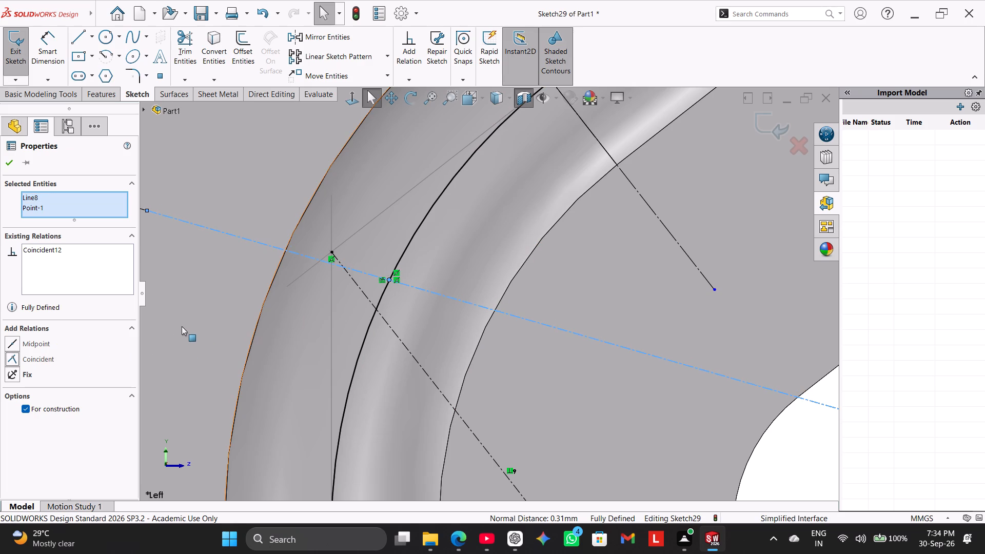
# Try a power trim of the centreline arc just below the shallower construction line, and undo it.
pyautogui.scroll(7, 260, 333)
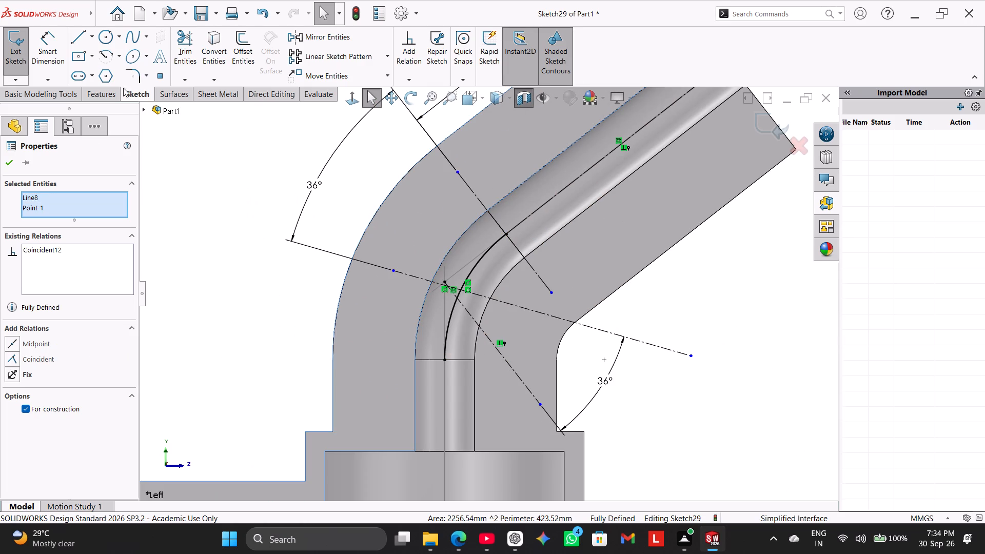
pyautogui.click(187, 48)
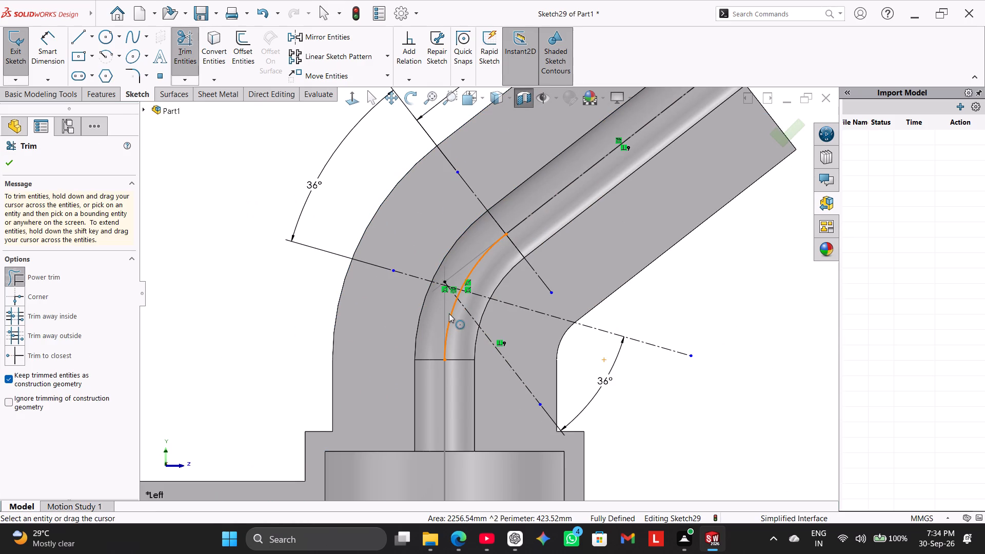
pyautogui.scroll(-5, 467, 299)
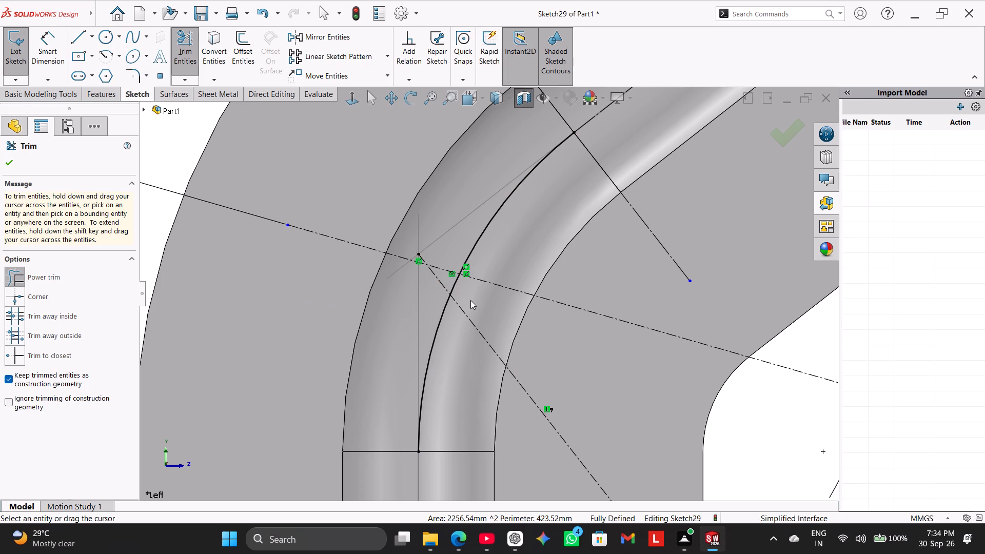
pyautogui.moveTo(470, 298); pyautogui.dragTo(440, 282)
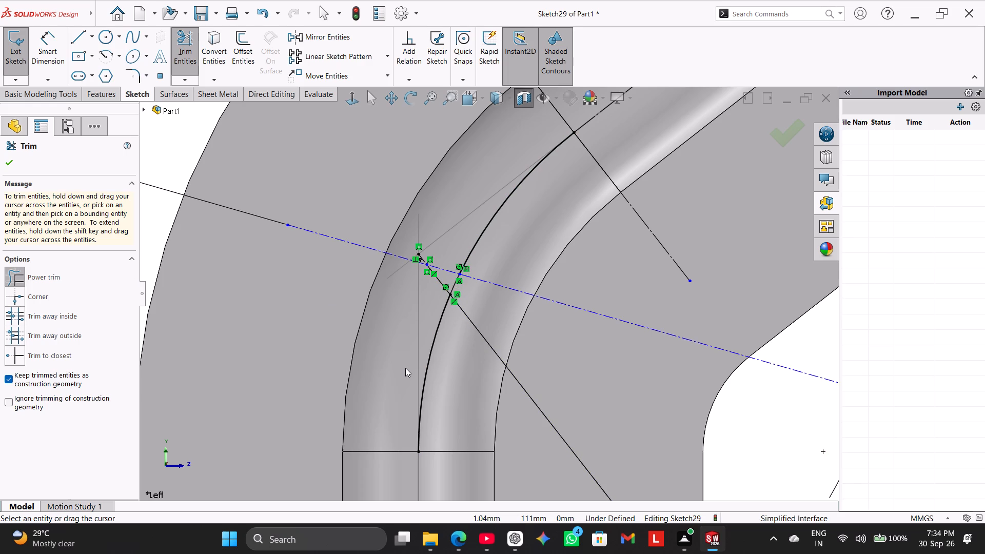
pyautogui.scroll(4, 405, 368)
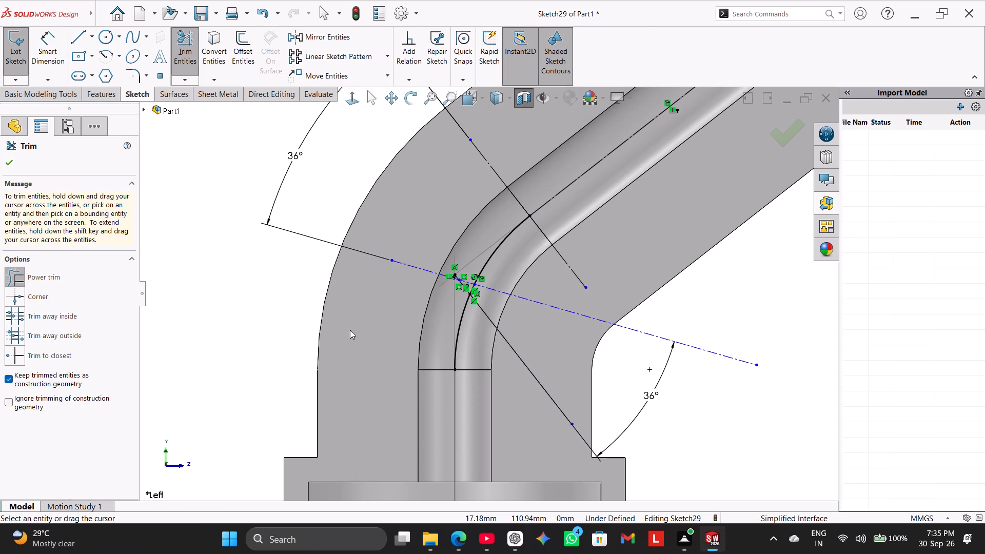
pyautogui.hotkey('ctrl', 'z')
# Trim to closest both arc segments below the shallower construction line, keeping the trimmed pieces as construction geometry.
pyautogui.click(189, 54)
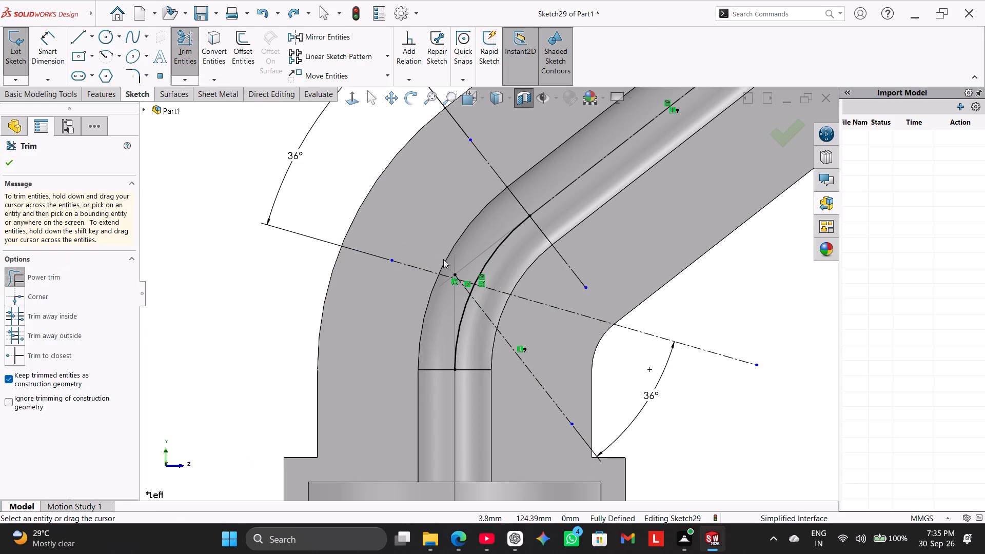
pyautogui.scroll(-2, 476, 292)
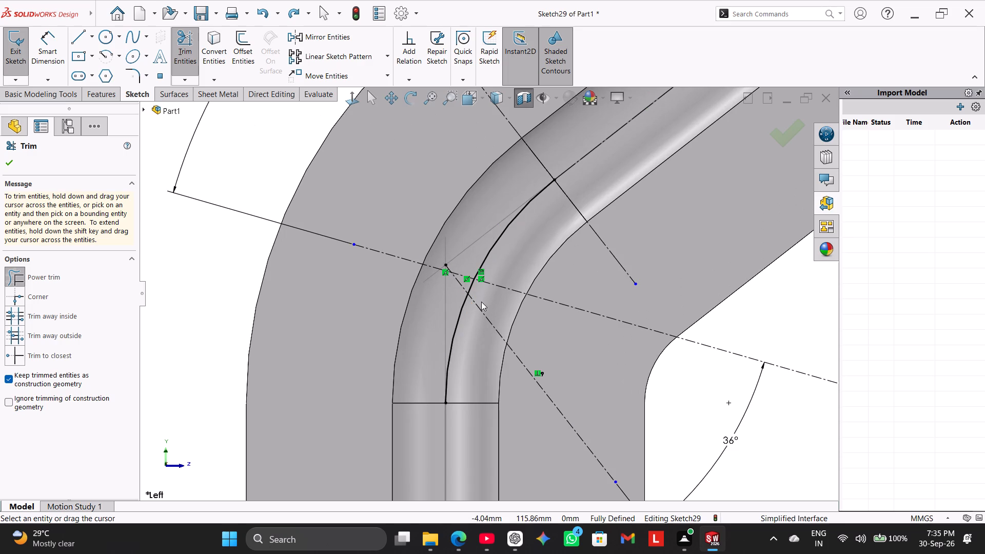
pyautogui.scroll(-2, 481, 302)
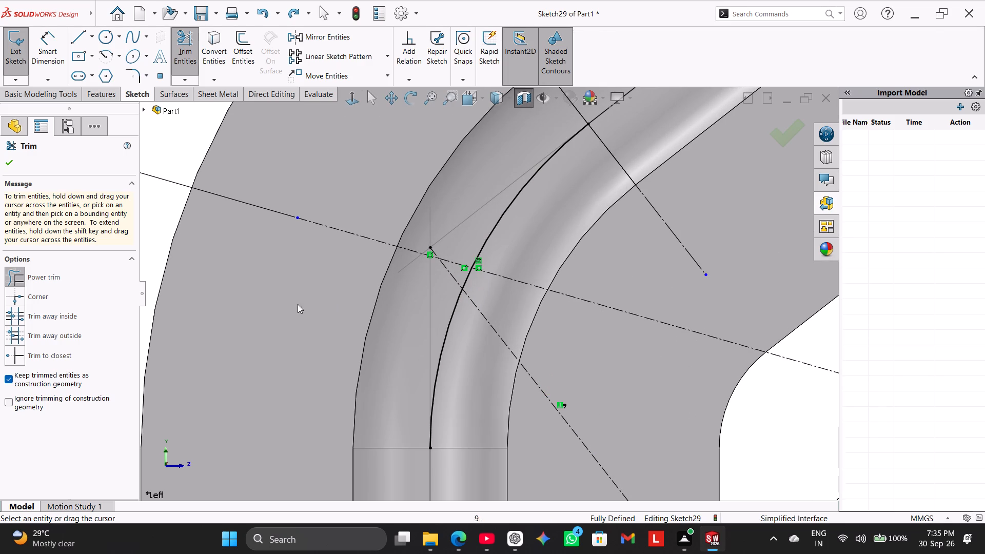
pyautogui.click(57, 354)
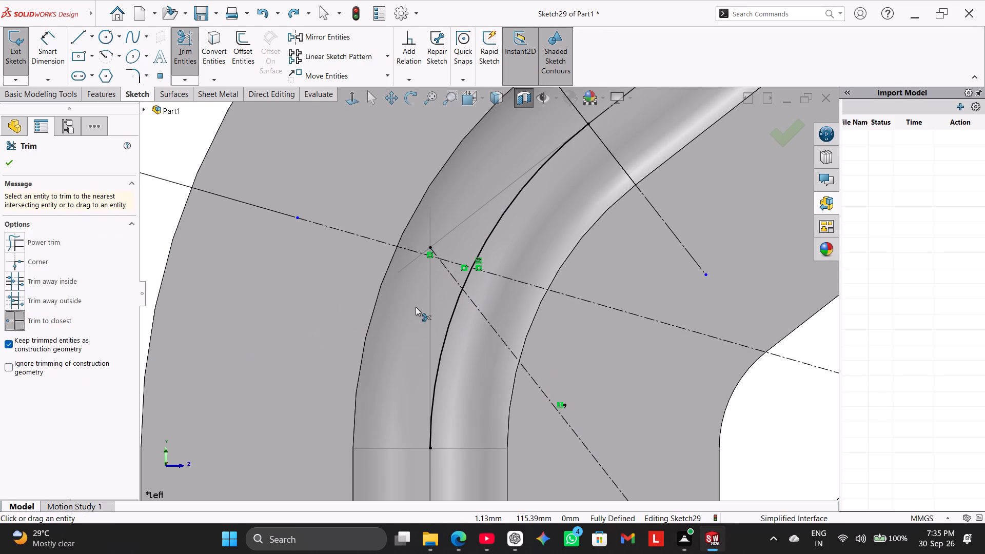
pyautogui.click(463, 280)
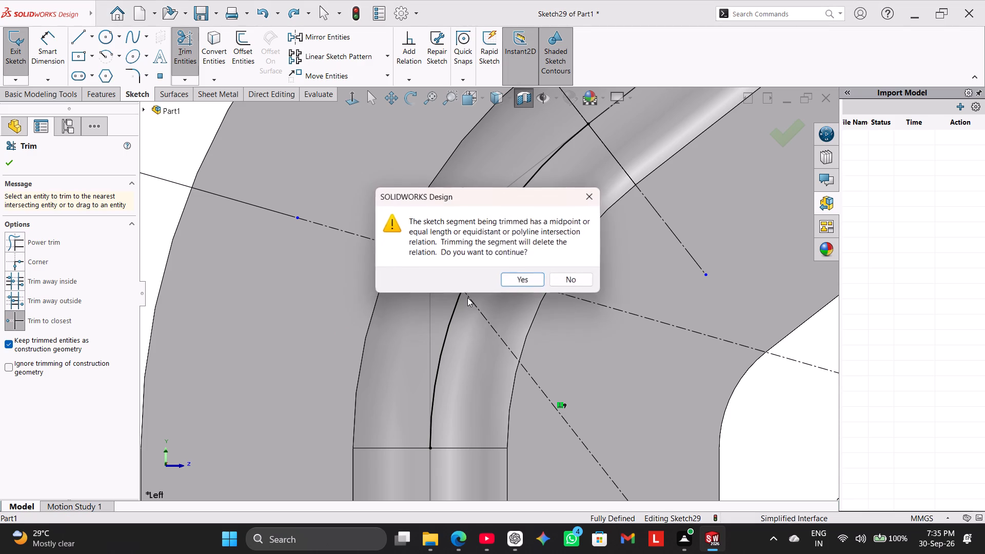
pyautogui.click(520, 284)
pyautogui.click(447, 335)
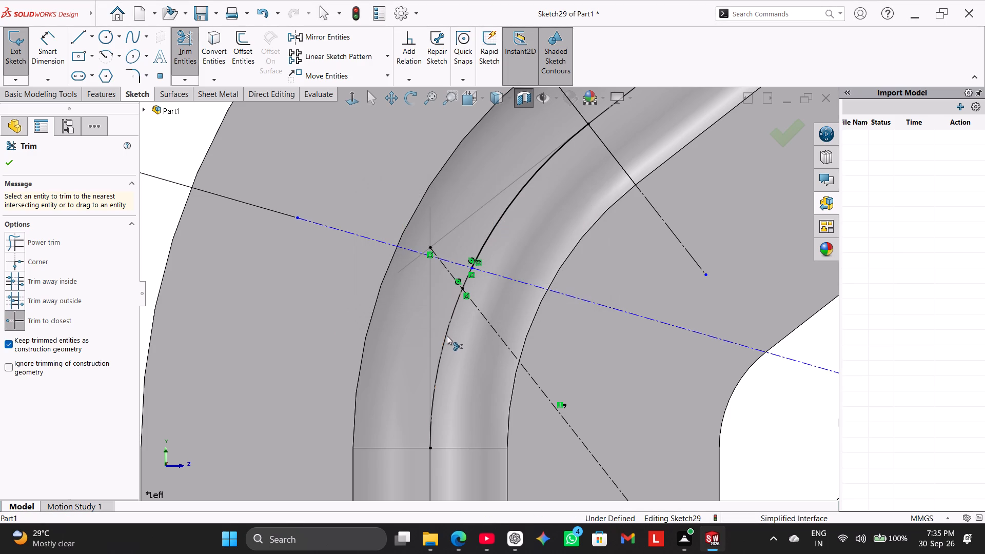
pyautogui.scroll(4, 465, 331)
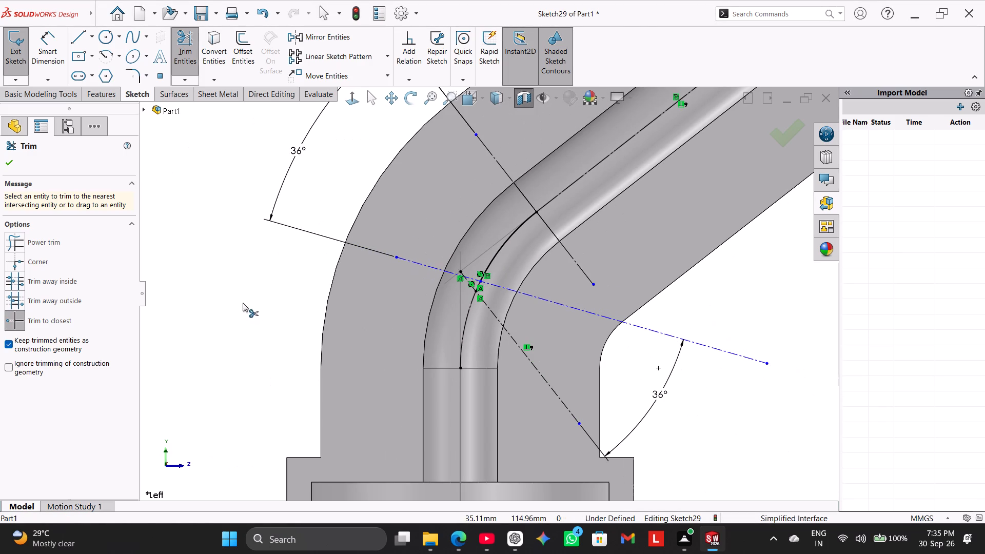
pyautogui.rightClick(242, 303)
pyautogui.click(262, 334)
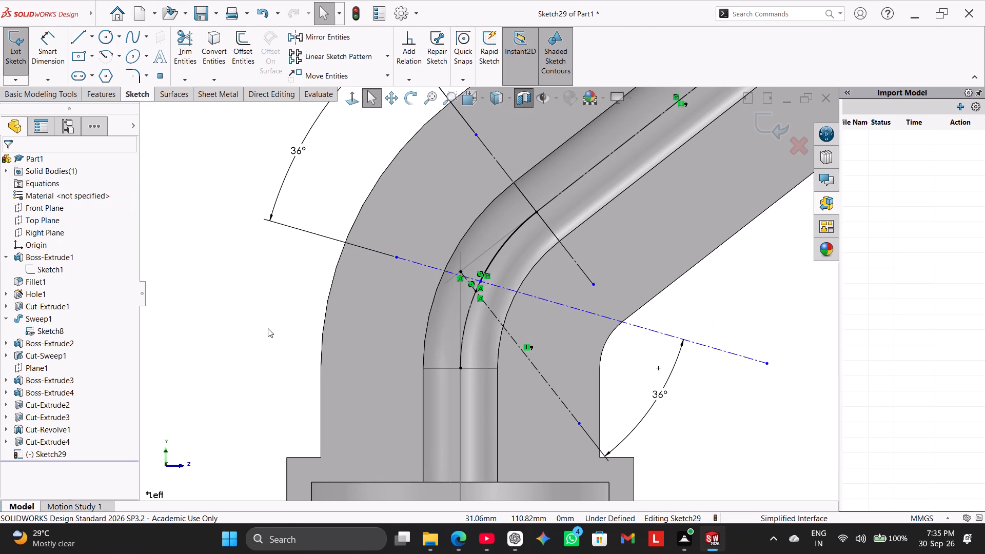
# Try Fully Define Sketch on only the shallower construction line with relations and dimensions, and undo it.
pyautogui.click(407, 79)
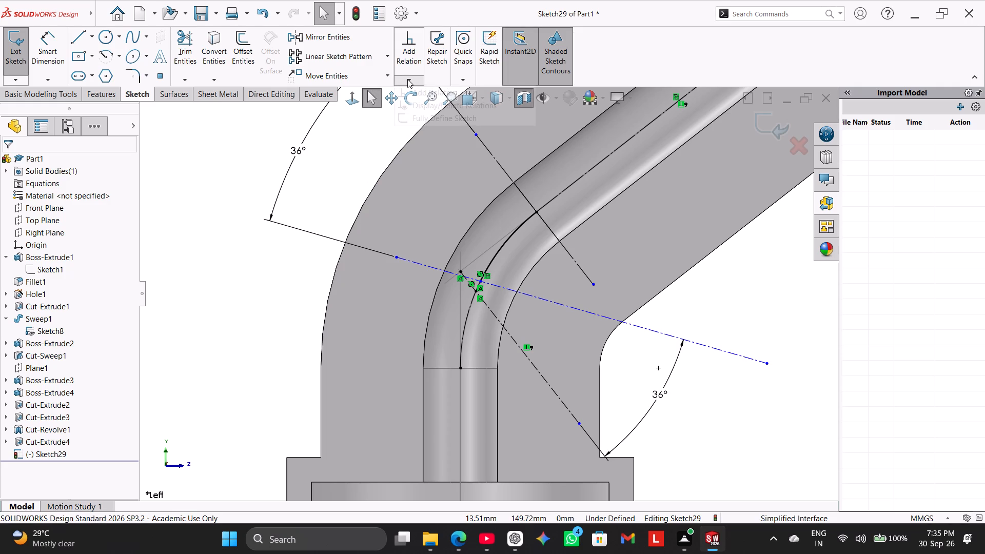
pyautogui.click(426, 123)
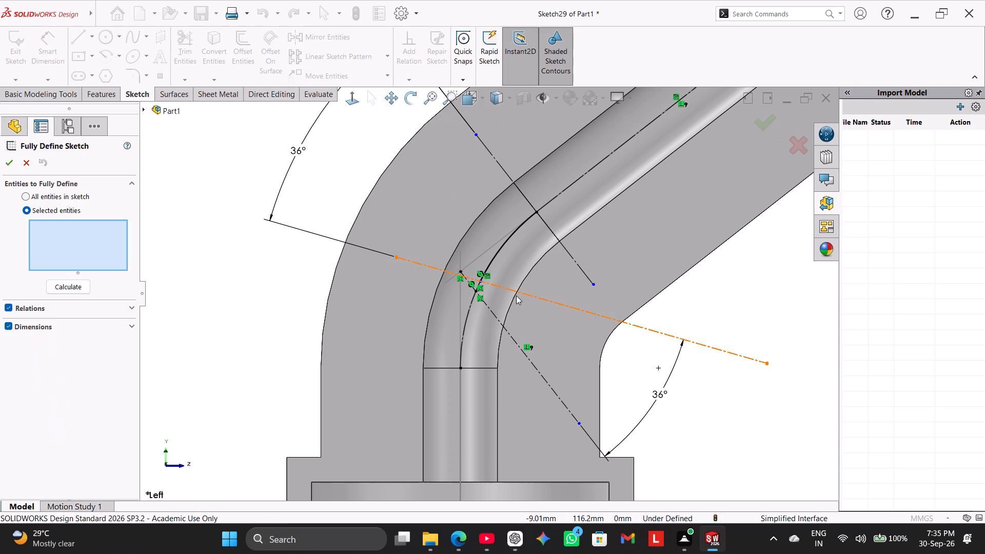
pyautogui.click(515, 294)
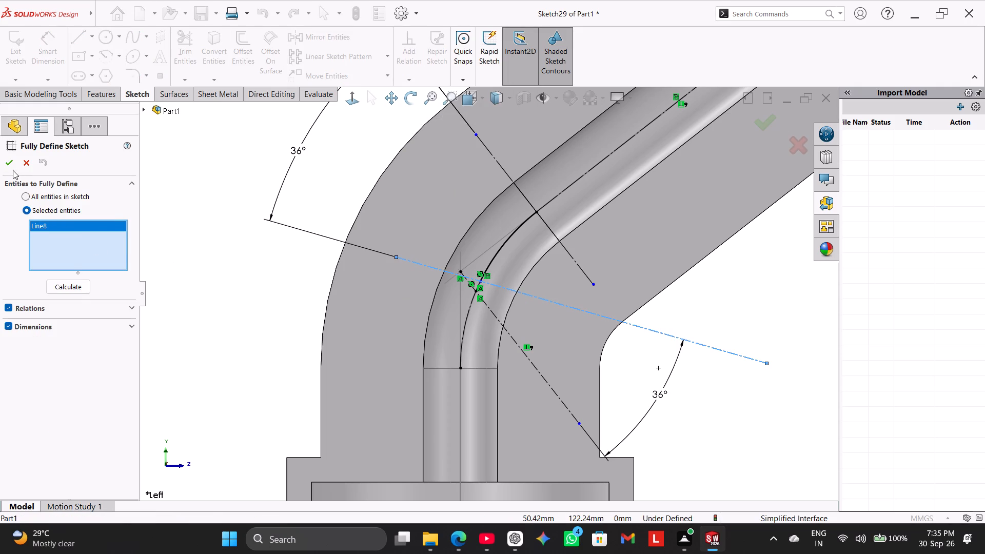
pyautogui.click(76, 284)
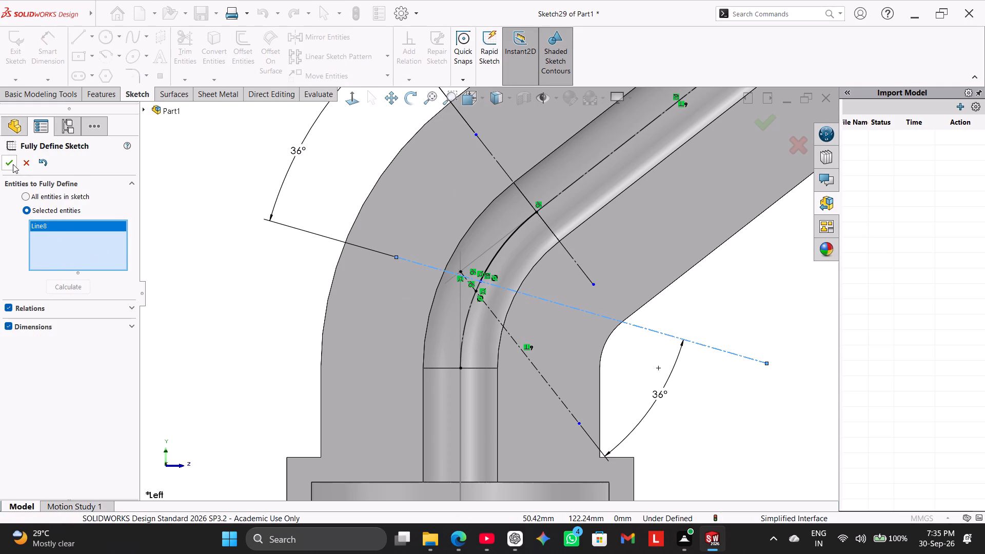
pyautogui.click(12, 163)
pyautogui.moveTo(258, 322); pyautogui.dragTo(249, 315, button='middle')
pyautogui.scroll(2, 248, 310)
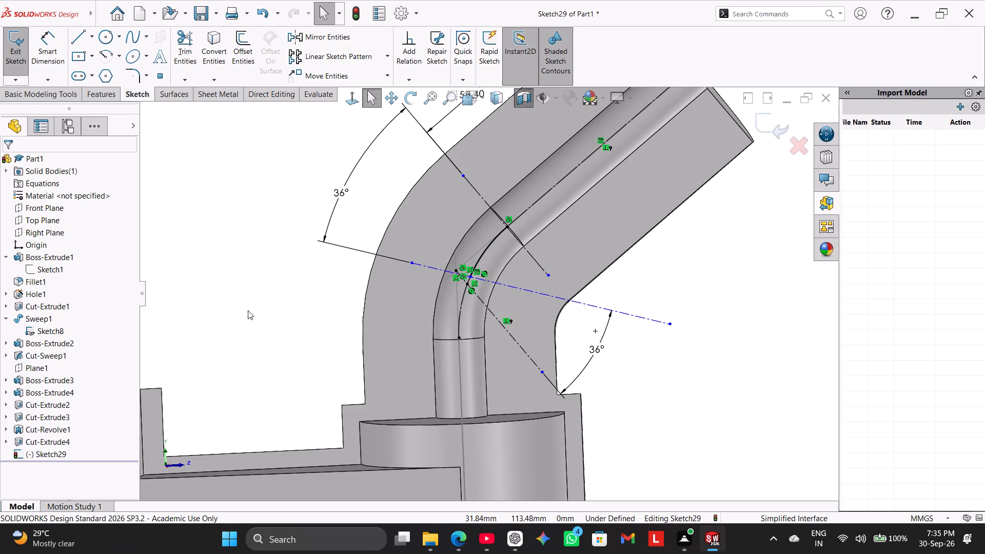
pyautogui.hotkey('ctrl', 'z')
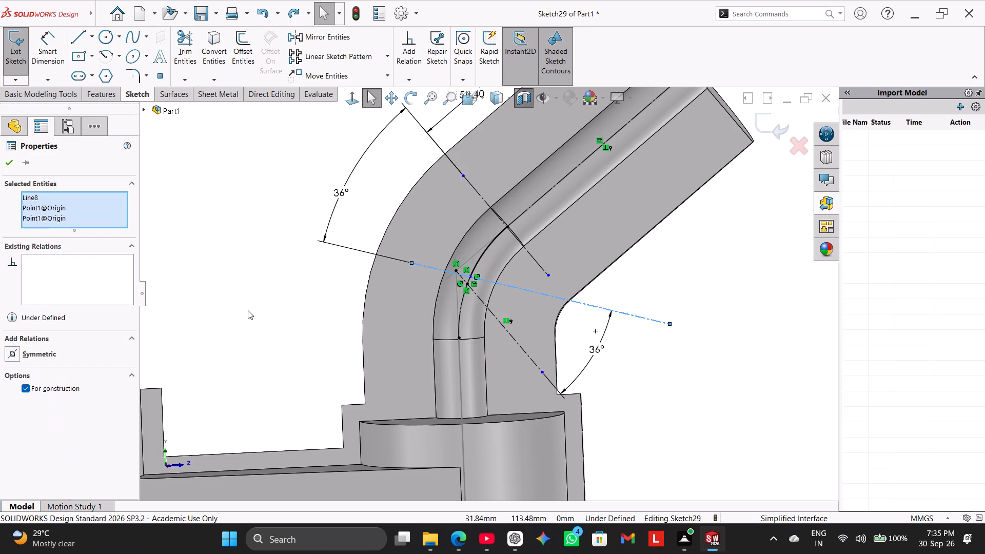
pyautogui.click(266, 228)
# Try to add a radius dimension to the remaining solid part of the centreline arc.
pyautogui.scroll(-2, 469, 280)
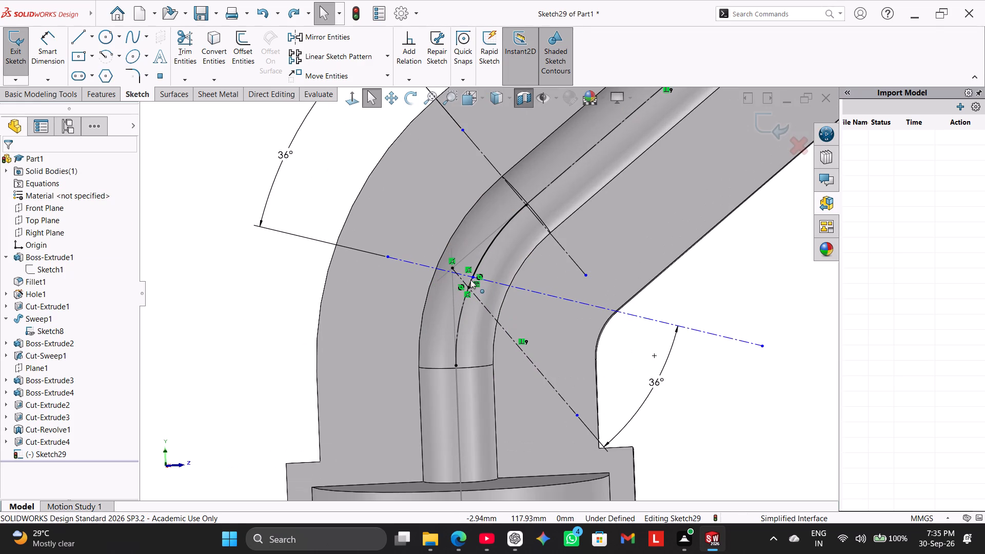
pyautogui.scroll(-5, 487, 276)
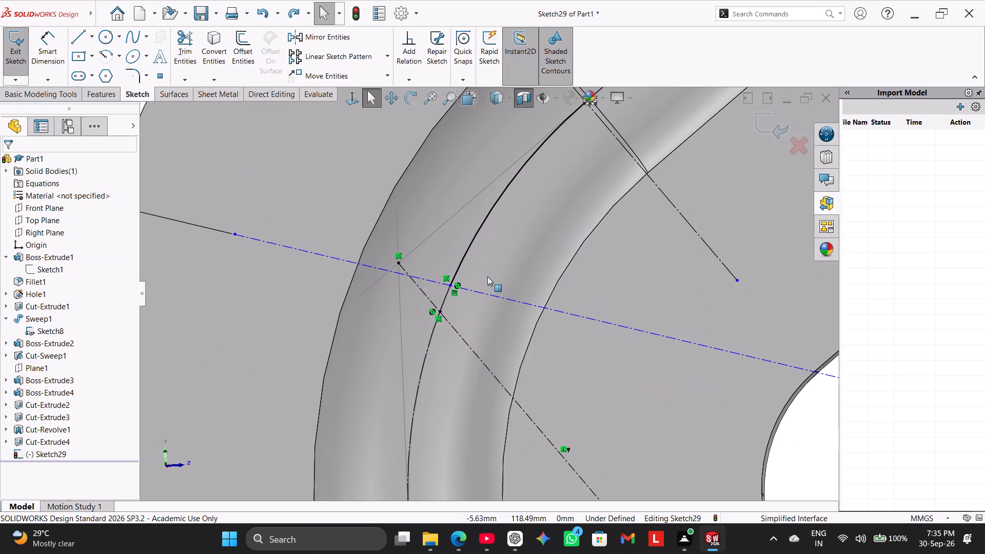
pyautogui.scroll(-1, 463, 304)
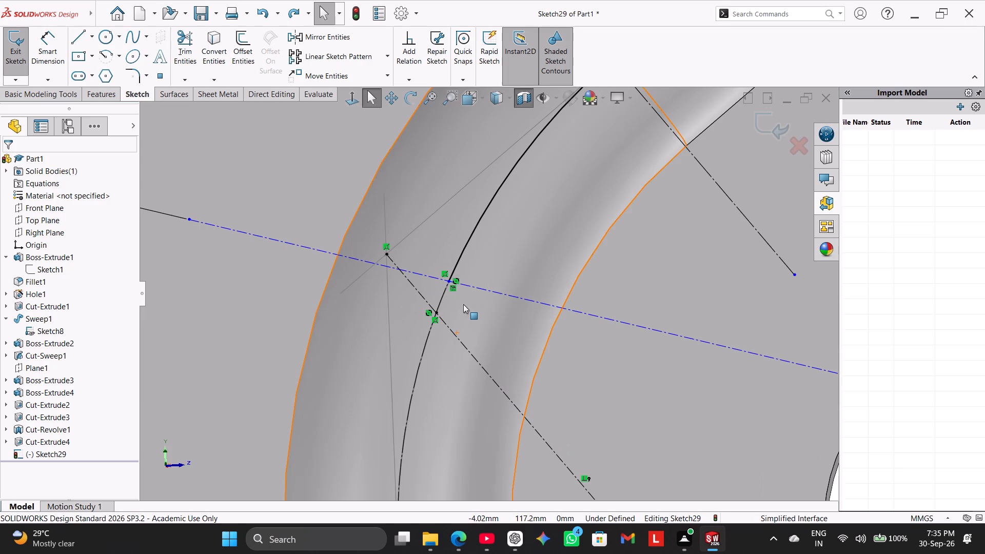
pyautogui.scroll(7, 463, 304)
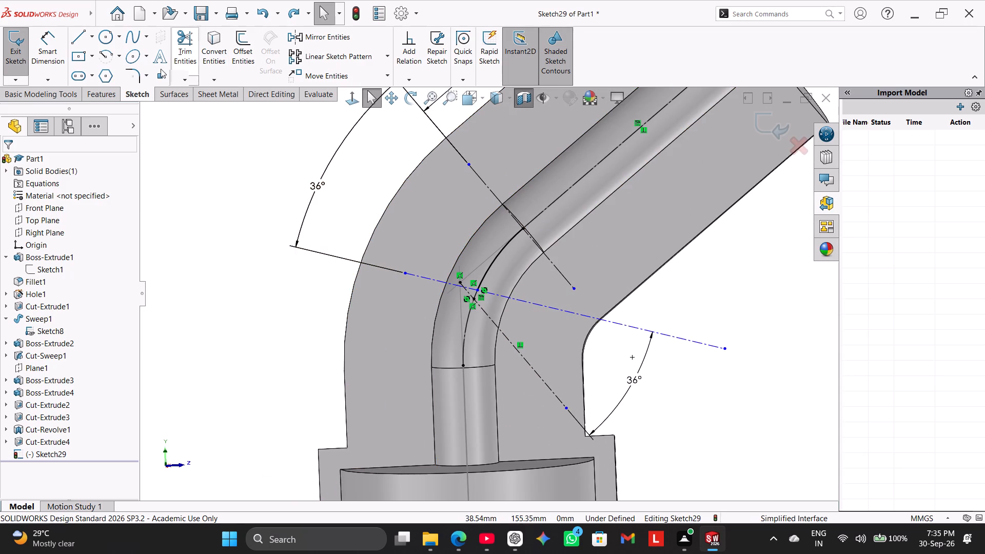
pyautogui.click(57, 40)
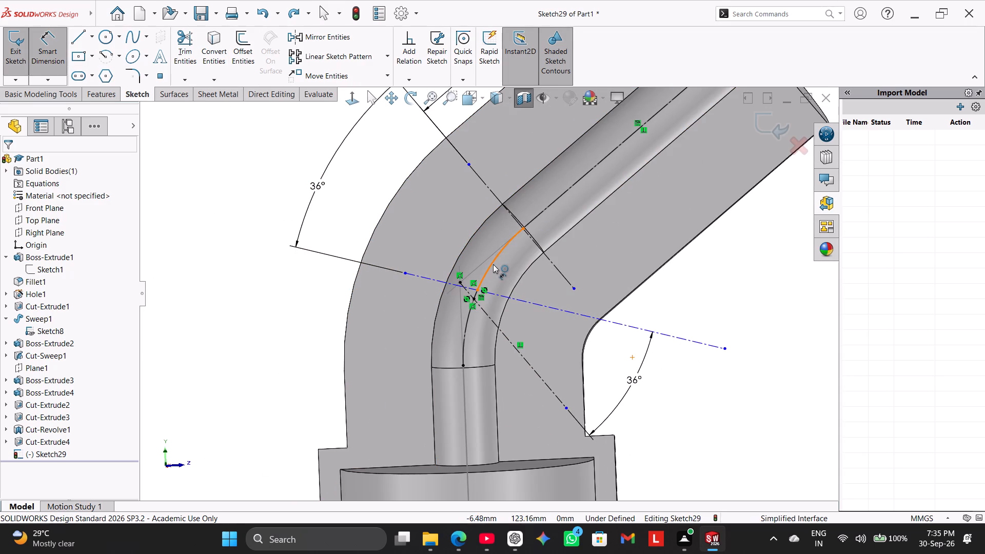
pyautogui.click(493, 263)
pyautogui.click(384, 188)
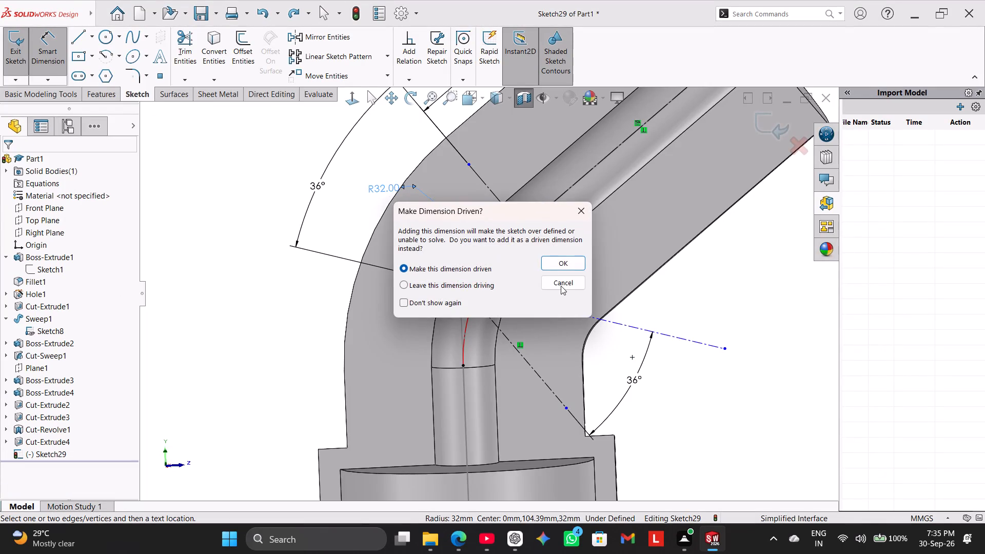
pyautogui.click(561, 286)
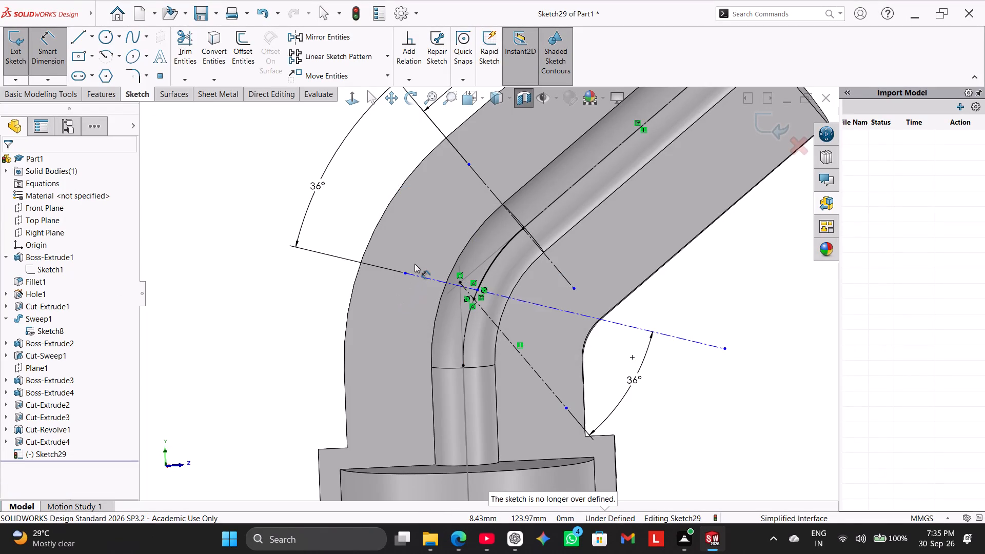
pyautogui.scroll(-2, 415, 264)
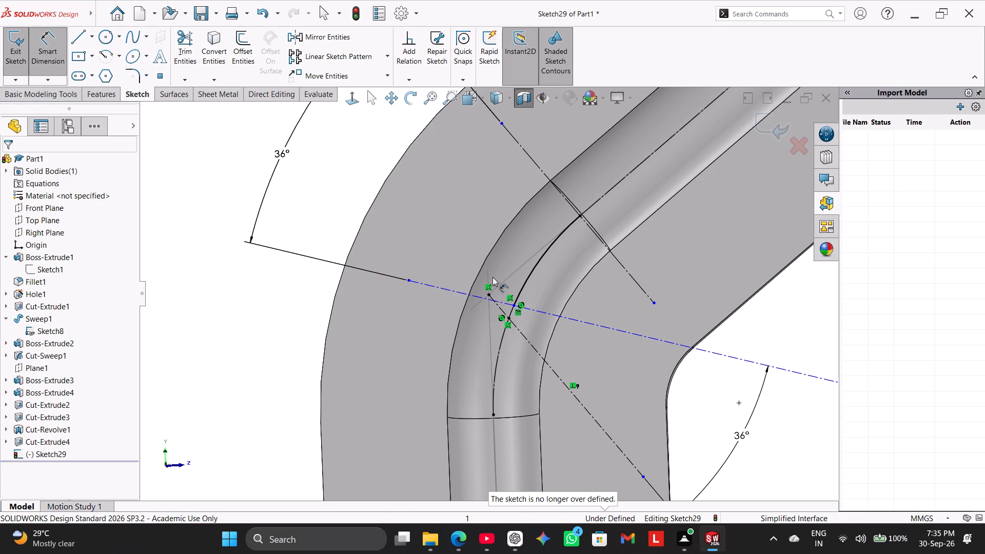
# Examine the mid-bend centreline arc around its trimmed ends and the crossing construction lines.
pyautogui.scroll(-4, 521, 313)
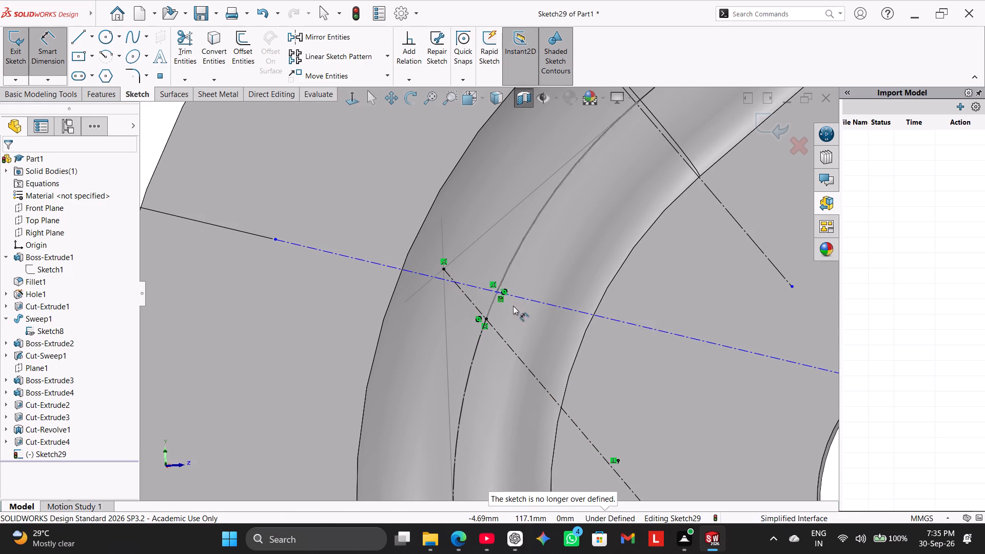
pyautogui.scroll(-1, 491, 293)
pyautogui.scroll(2, 495, 301)
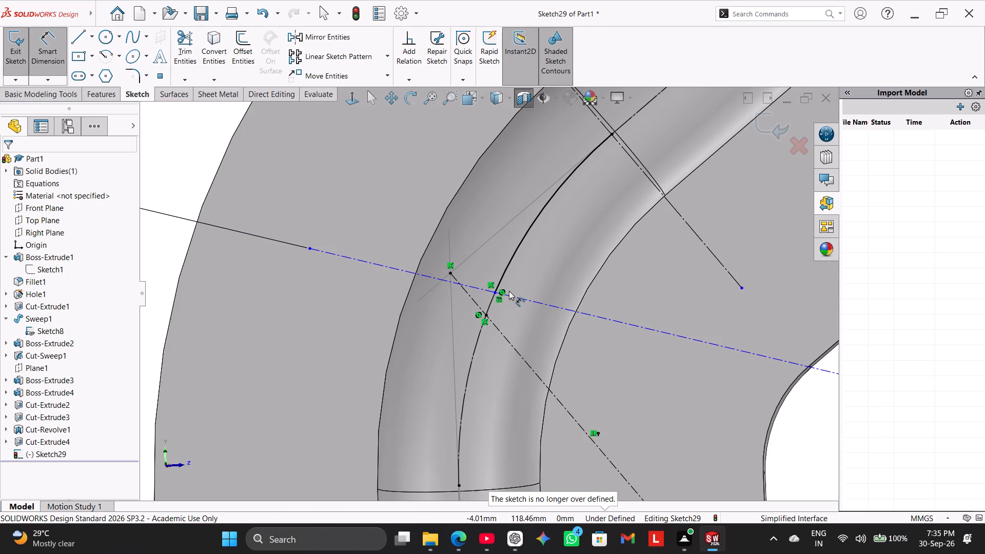
pyautogui.scroll(2, 509, 291)
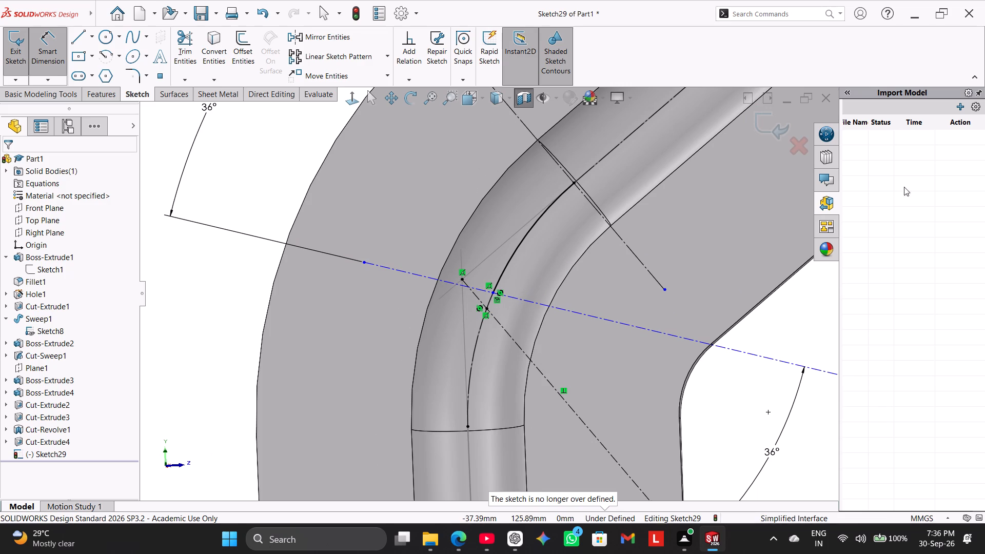
pyautogui.click(94, 40)
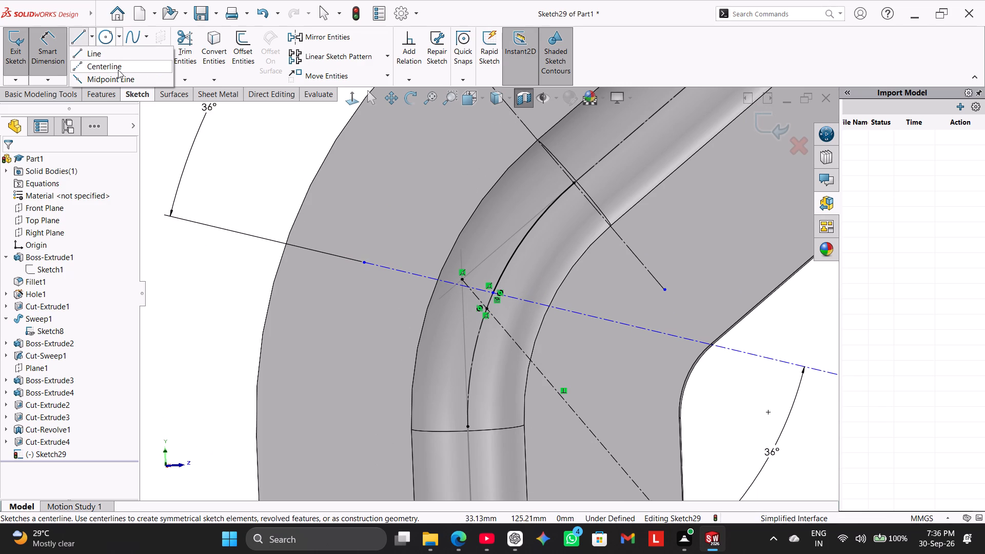
pyautogui.click(160, 151)
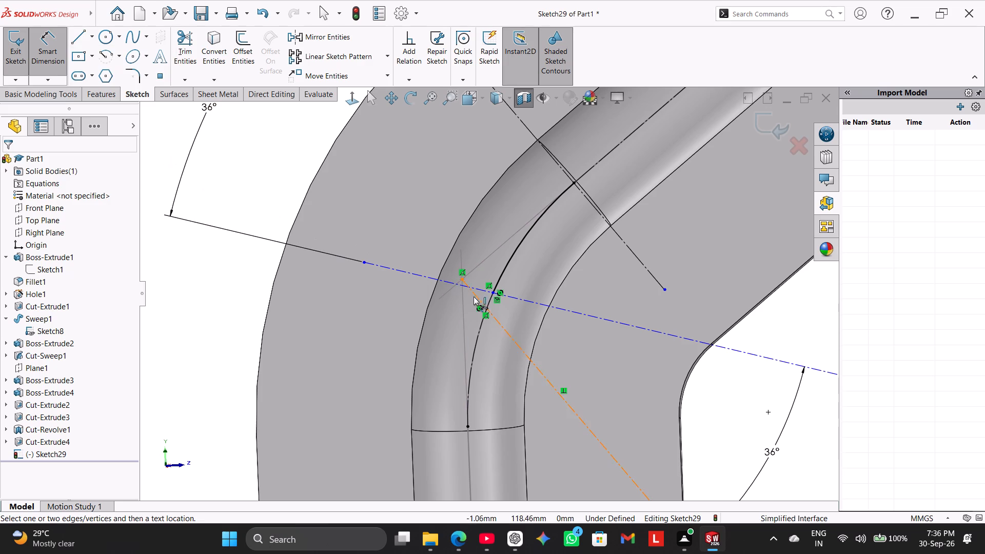
pyautogui.scroll(1, 486, 301)
pyautogui.scroll(-3, 502, 289)
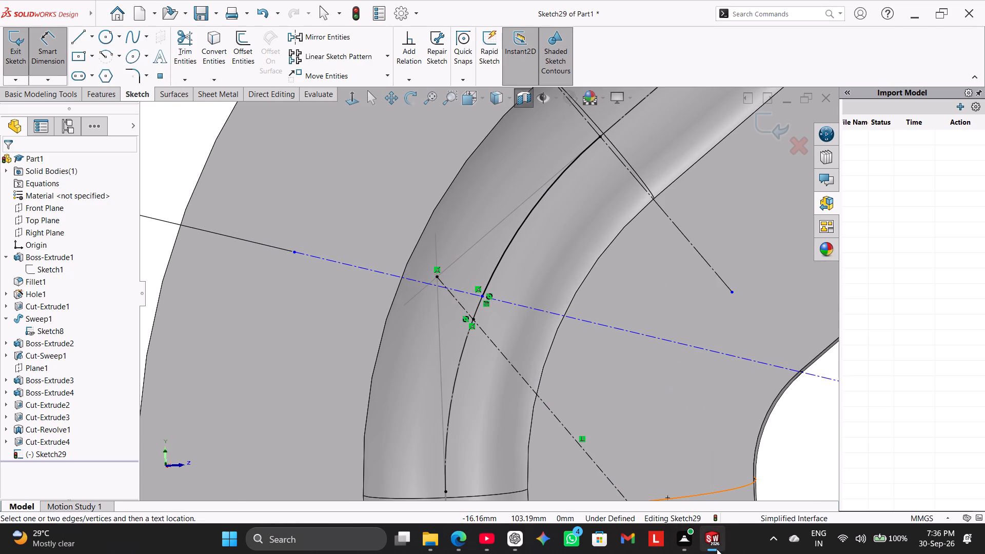
pyautogui.click(717, 548)
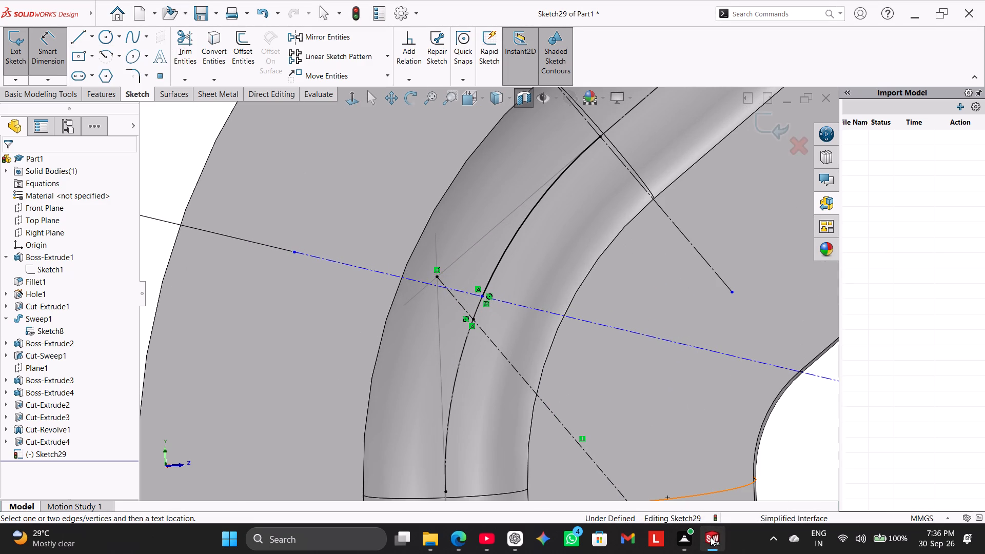
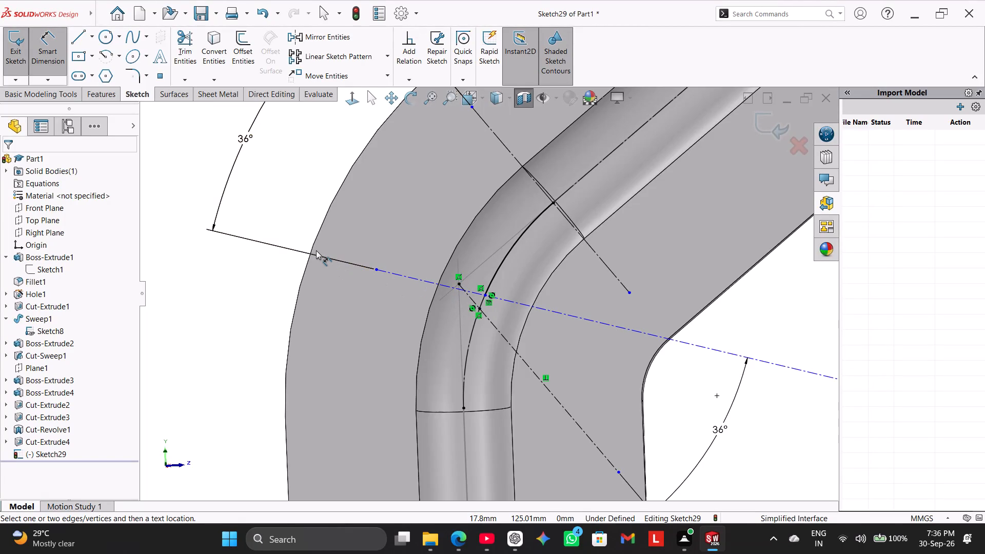
# Undo the trims on the mid-bend centreline arc so it is whole solid geometry down to the pipe joint.
pyautogui.scroll(2, 324, 243)
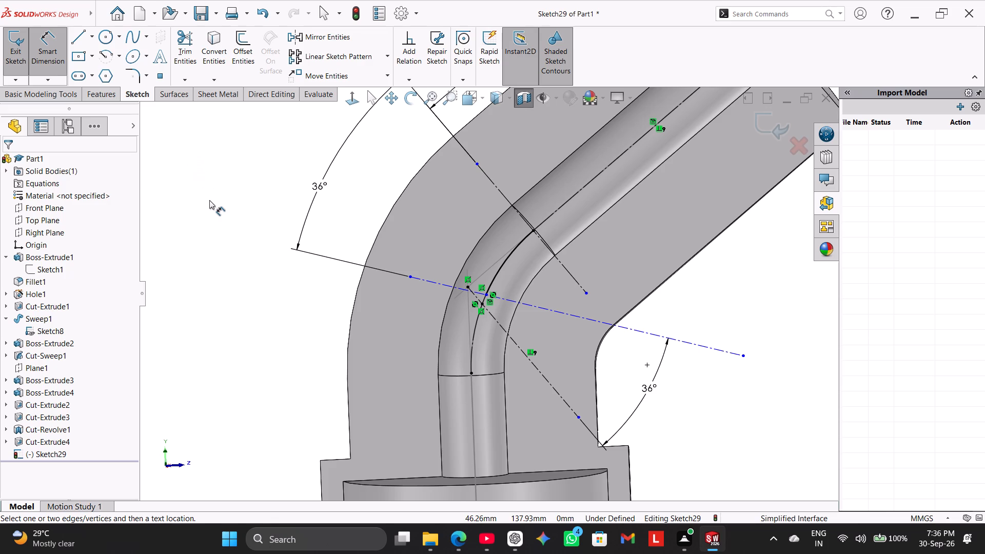
pyautogui.hotkey('ctrl', 'z')
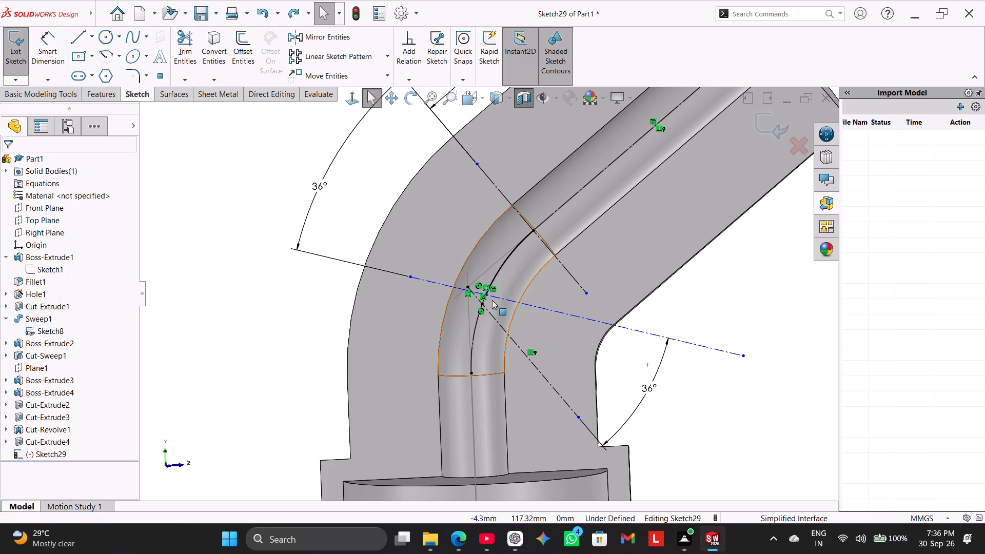
pyautogui.scroll(-7, 493, 299)
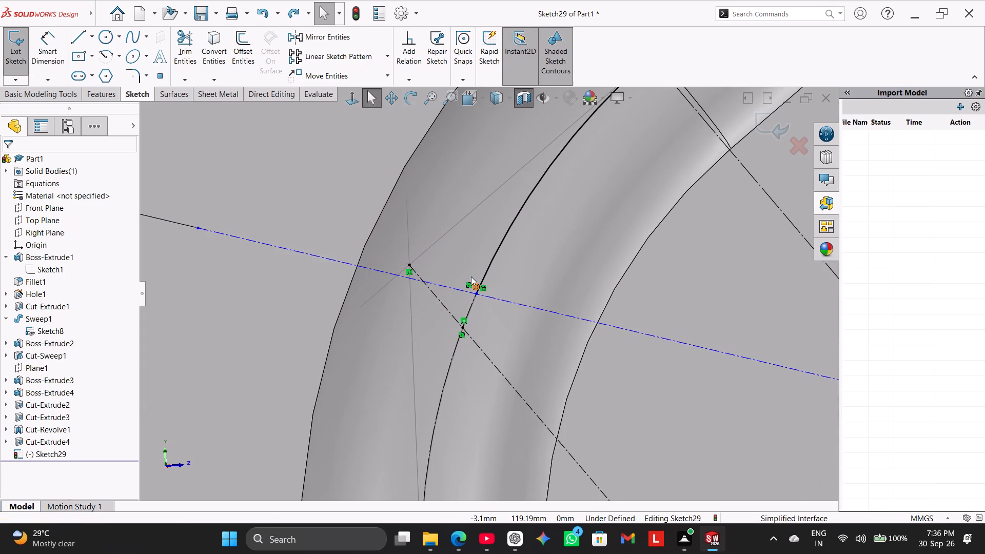
pyautogui.scroll(-2, 471, 286)
pyautogui.scroll(2, 471, 289)
pyautogui.hotkey('ctrl', 'z')
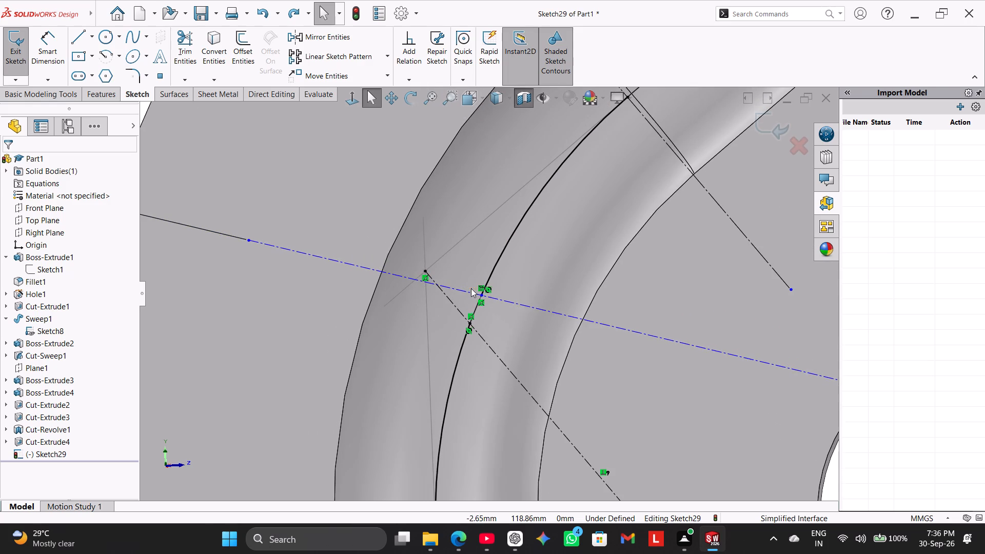
pyautogui.scroll(5, 323, 374)
pyautogui.hotkey('ctrl', 'z')
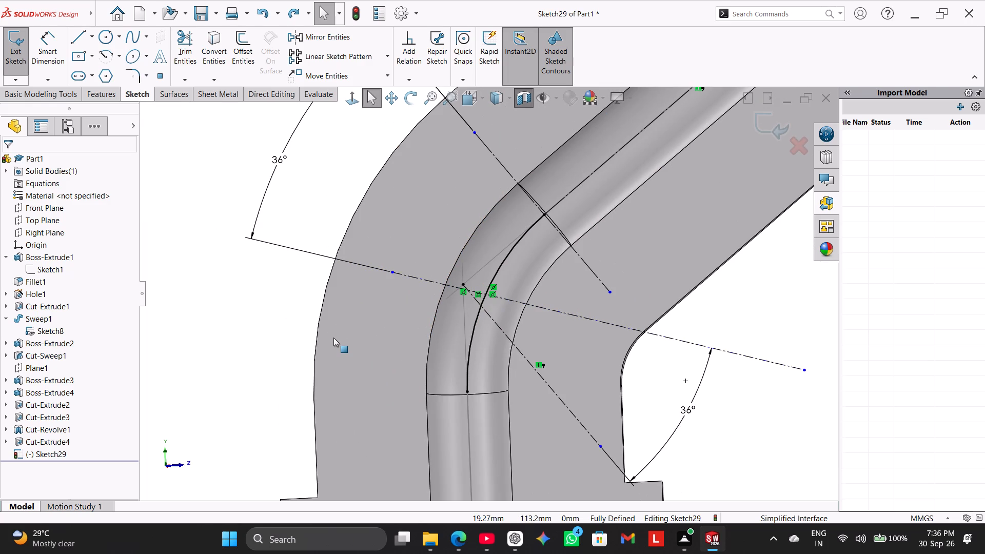
# Trim to closest both centreline arc segments below the shallower construction line, keeping the trimmed pieces as construction geometry.
pyautogui.scroll(-1, 514, 278)
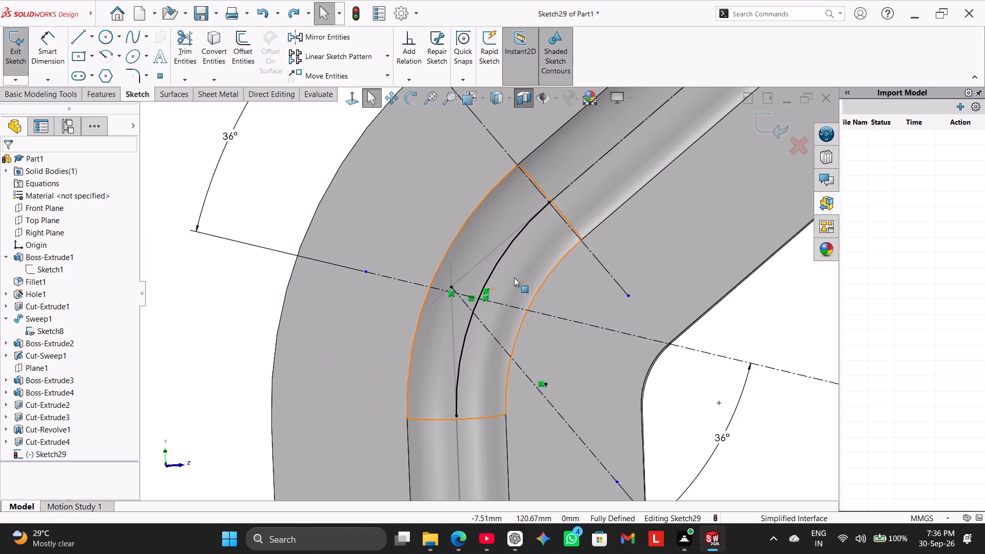
pyautogui.scroll(-1, 514, 278)
pyautogui.scroll(-4, 476, 303)
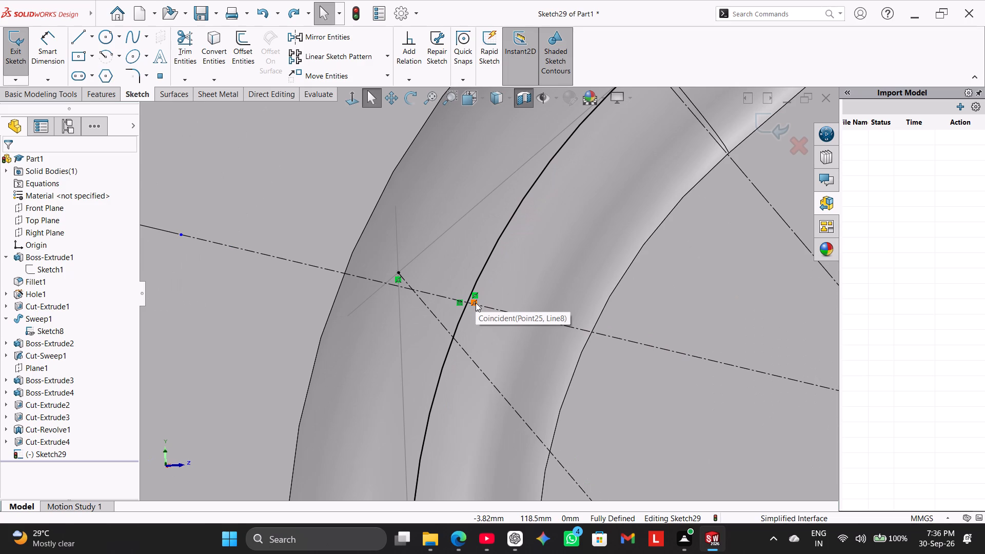
pyautogui.scroll(3, 476, 303)
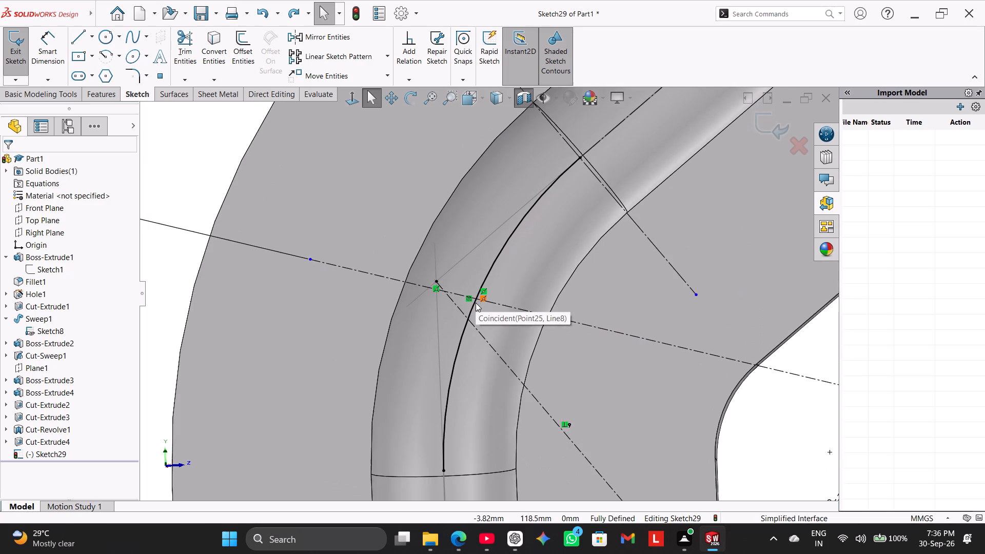
pyautogui.scroll(3, 476, 303)
pyautogui.scroll(-3, 484, 298)
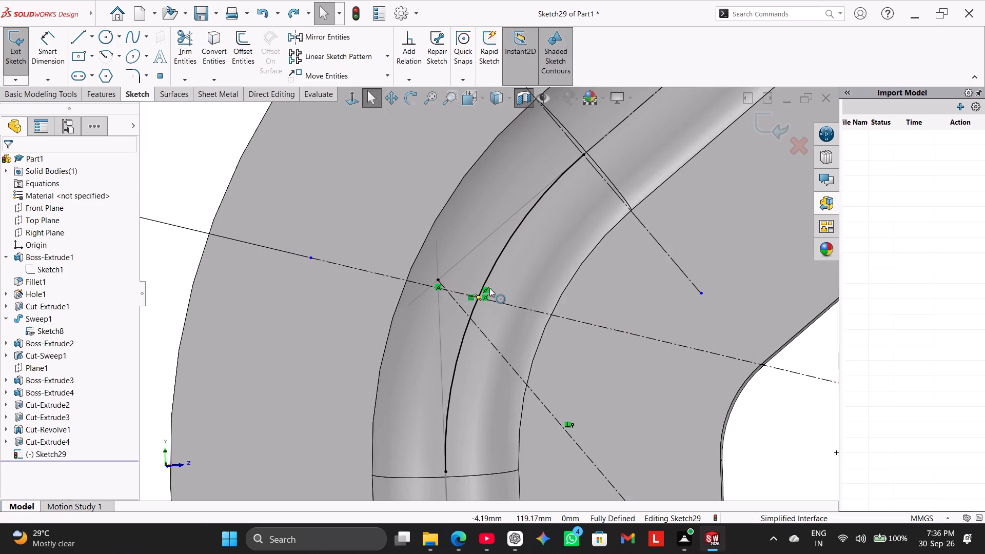
pyautogui.scroll(-2, 489, 288)
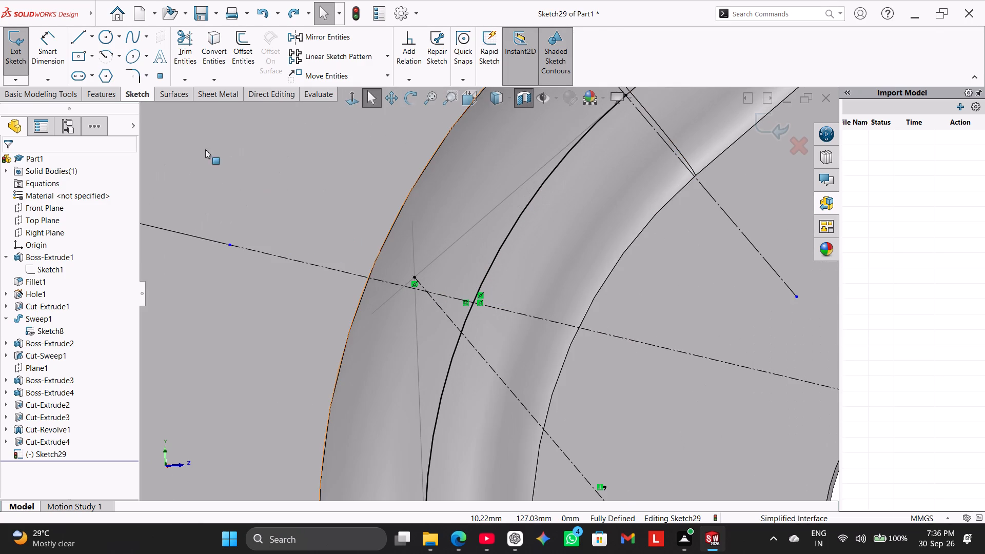
pyautogui.click(180, 45)
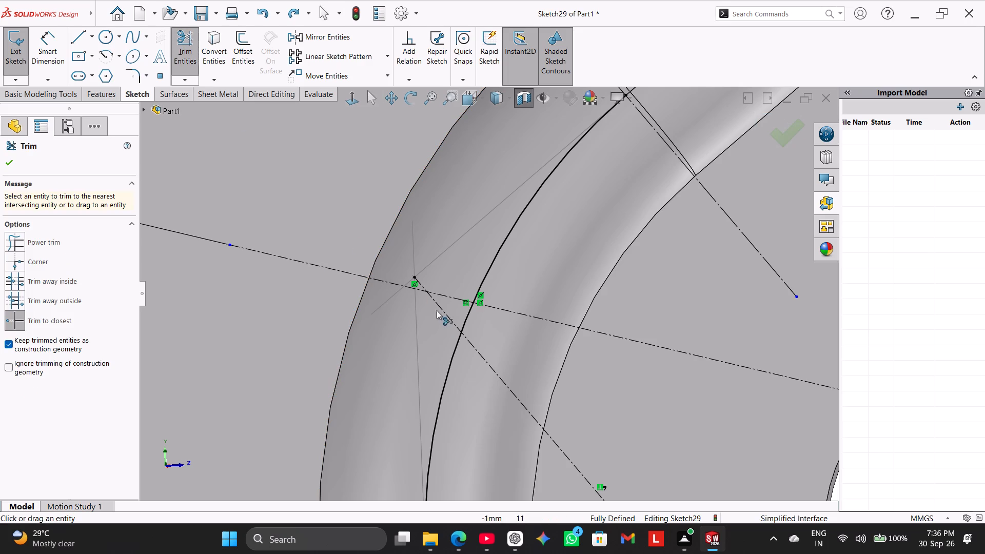
pyautogui.click(455, 350)
pyautogui.click(522, 280)
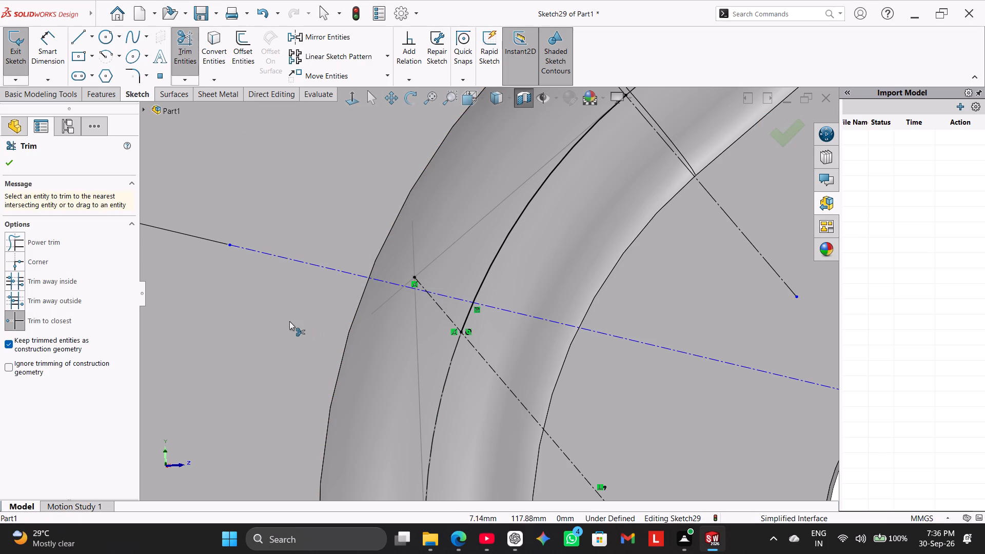
pyautogui.click(465, 315)
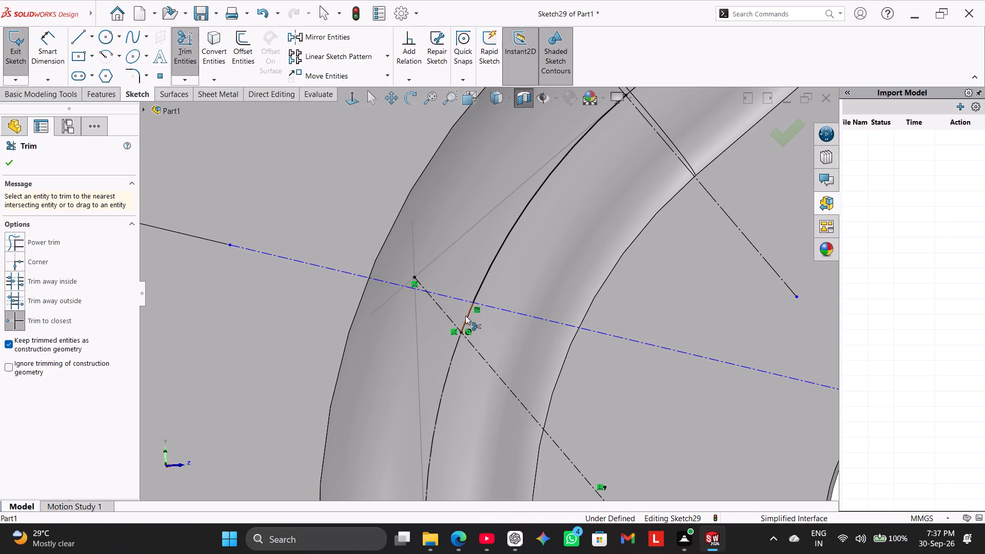
pyautogui.rightClick(247, 335)
pyautogui.click(281, 369)
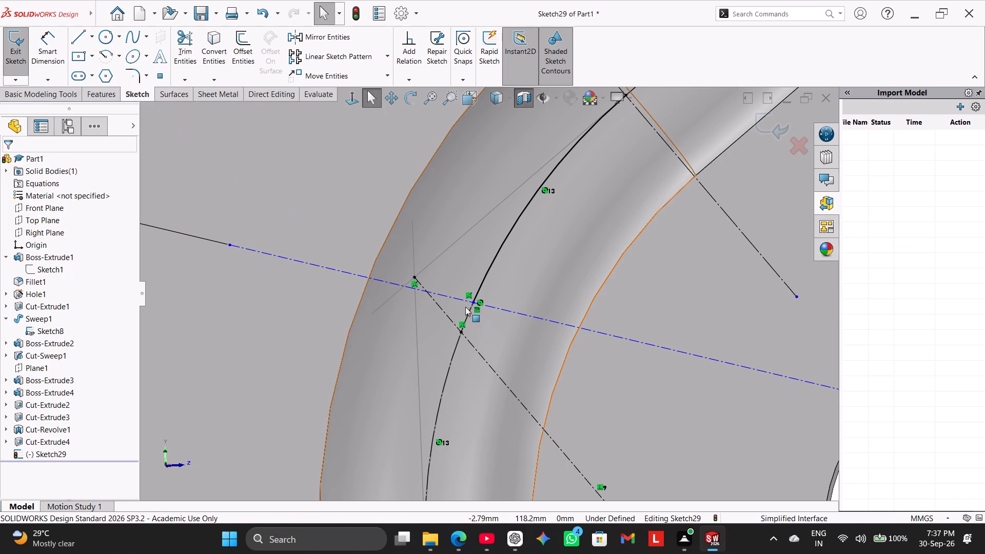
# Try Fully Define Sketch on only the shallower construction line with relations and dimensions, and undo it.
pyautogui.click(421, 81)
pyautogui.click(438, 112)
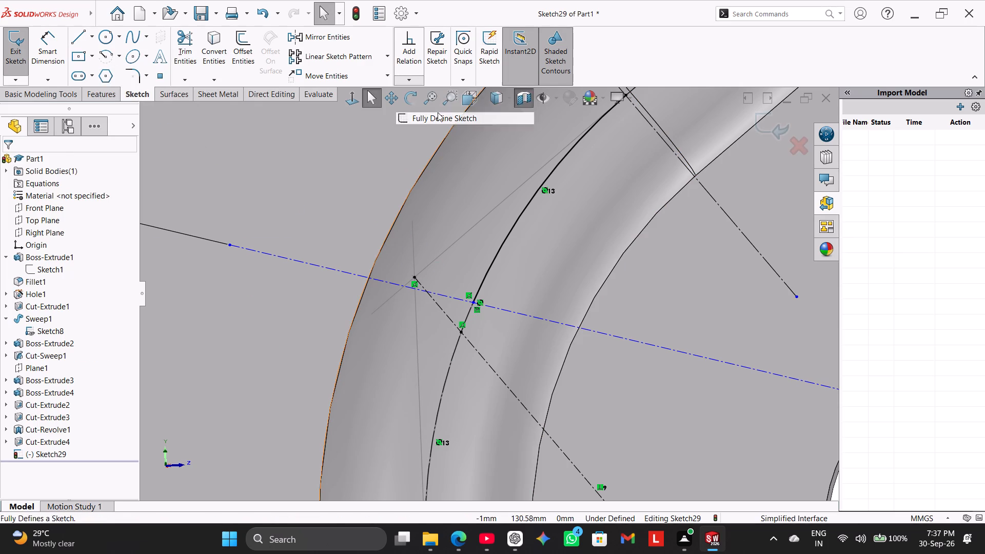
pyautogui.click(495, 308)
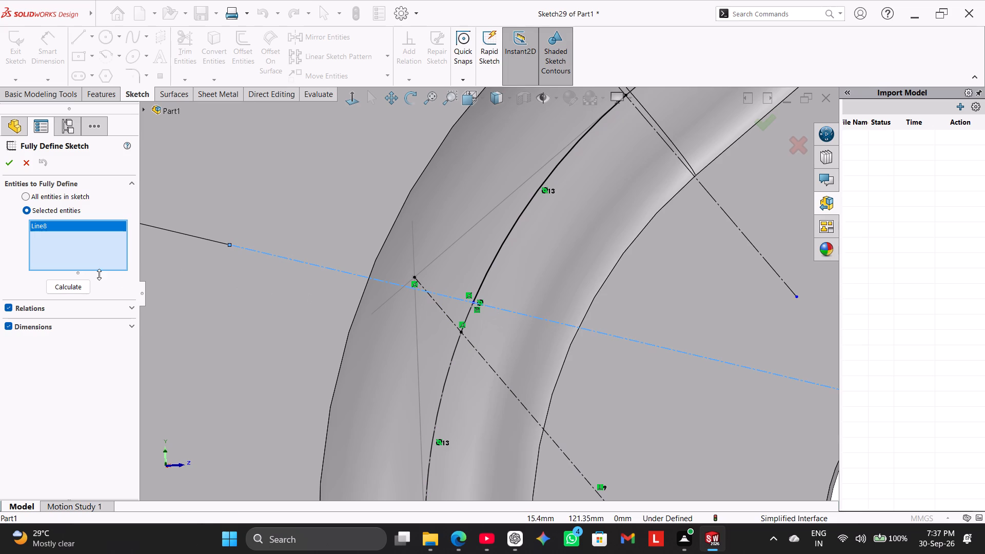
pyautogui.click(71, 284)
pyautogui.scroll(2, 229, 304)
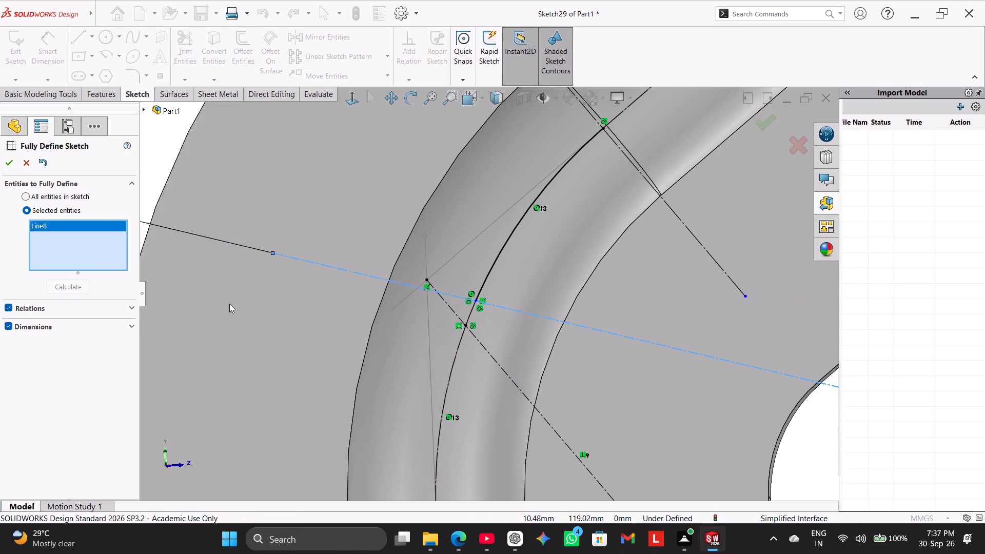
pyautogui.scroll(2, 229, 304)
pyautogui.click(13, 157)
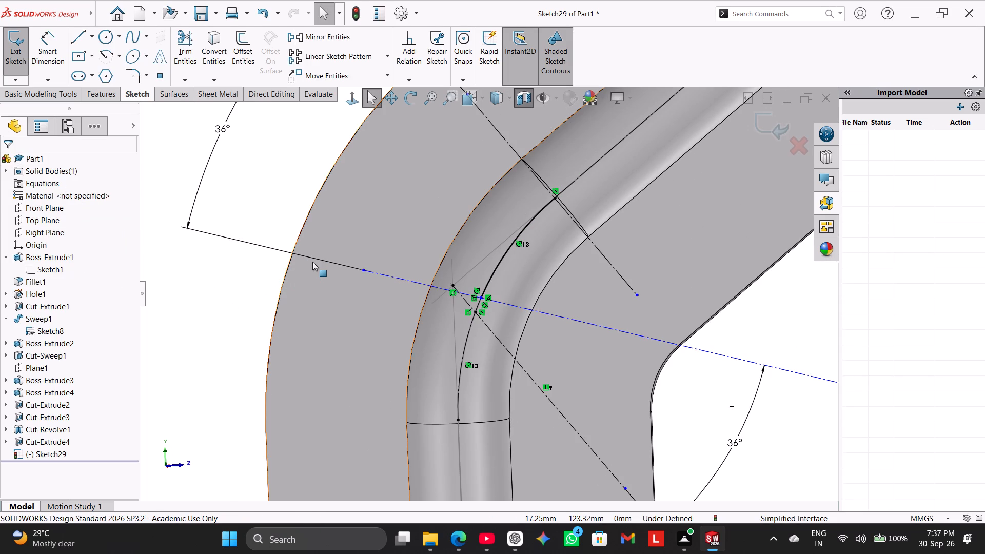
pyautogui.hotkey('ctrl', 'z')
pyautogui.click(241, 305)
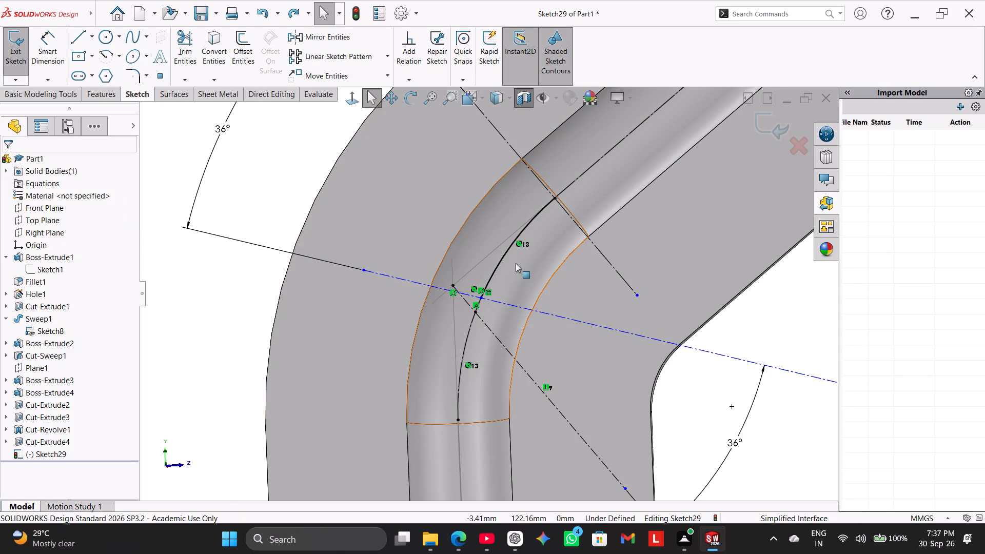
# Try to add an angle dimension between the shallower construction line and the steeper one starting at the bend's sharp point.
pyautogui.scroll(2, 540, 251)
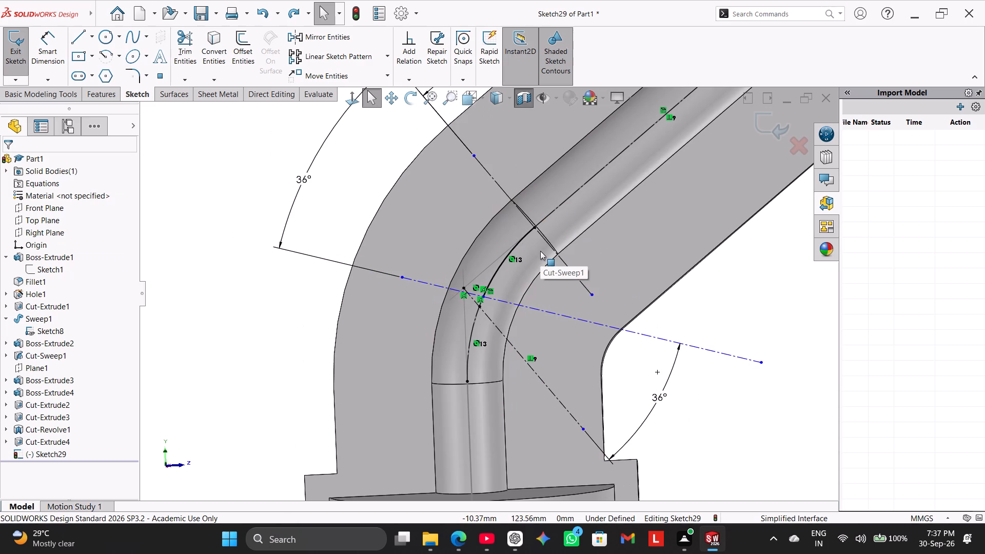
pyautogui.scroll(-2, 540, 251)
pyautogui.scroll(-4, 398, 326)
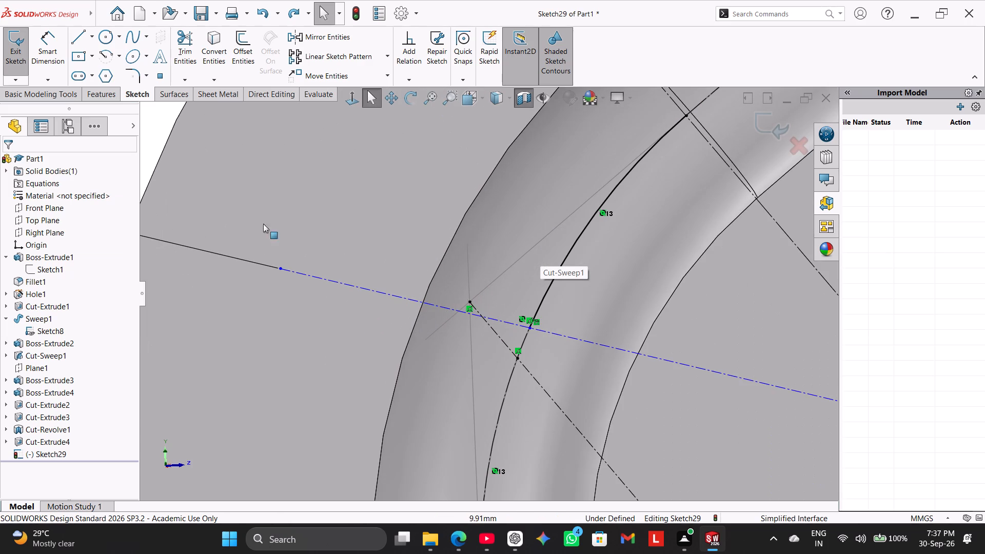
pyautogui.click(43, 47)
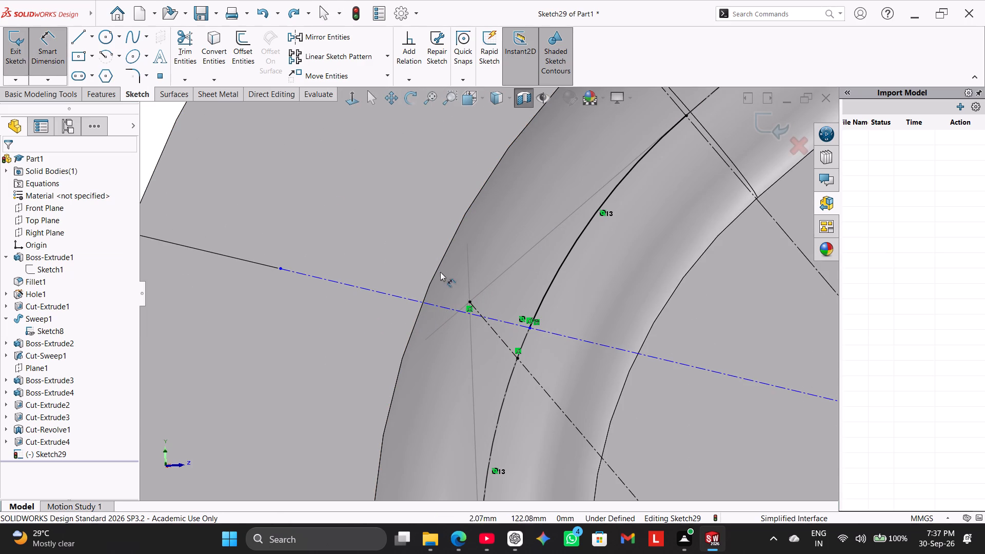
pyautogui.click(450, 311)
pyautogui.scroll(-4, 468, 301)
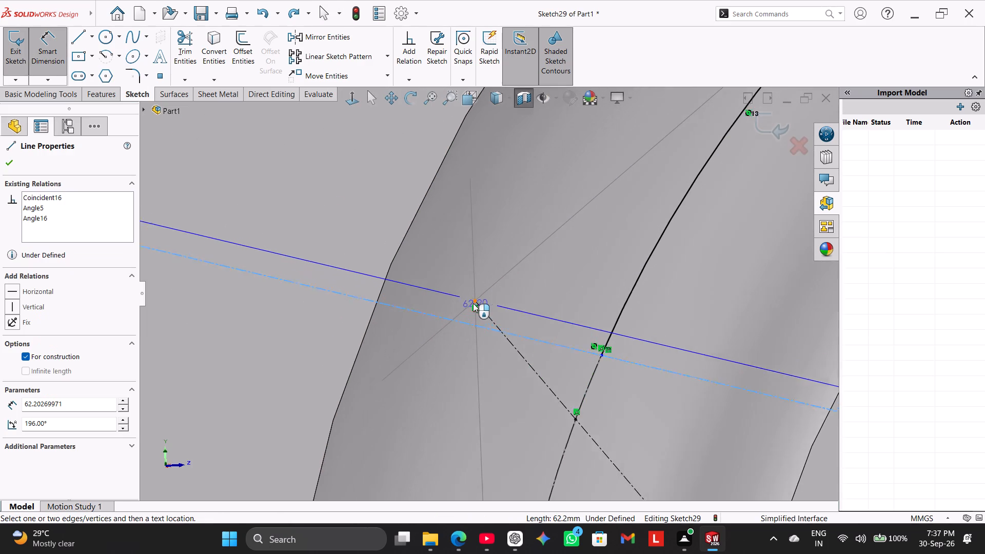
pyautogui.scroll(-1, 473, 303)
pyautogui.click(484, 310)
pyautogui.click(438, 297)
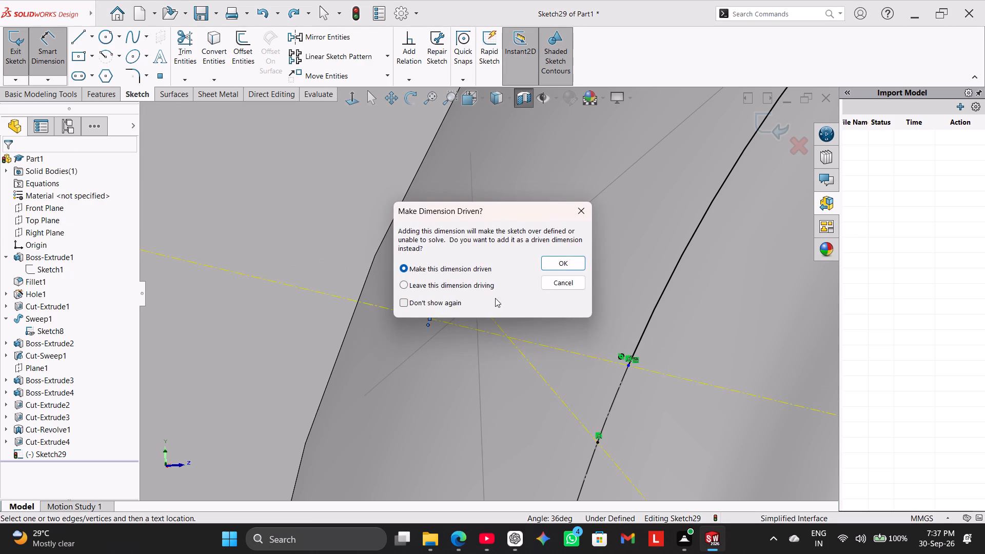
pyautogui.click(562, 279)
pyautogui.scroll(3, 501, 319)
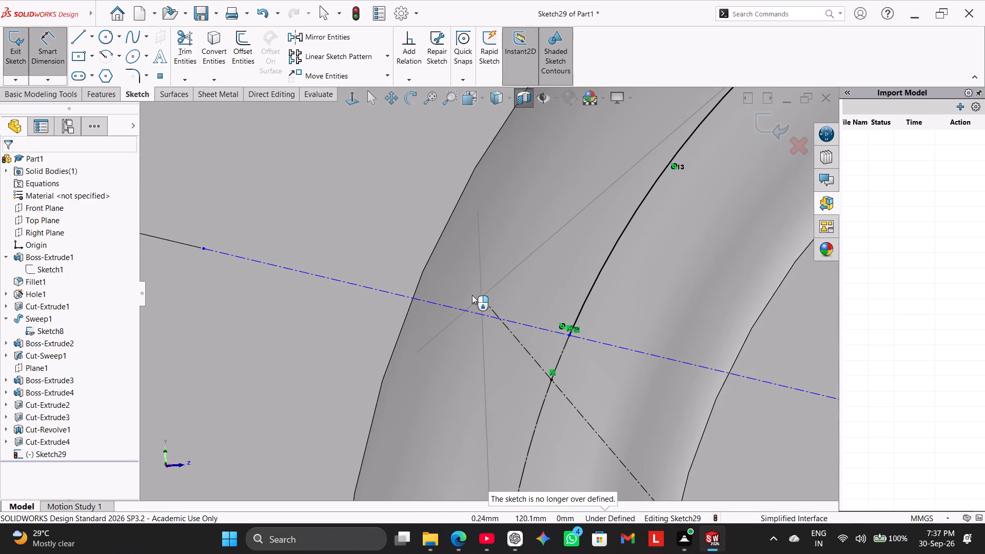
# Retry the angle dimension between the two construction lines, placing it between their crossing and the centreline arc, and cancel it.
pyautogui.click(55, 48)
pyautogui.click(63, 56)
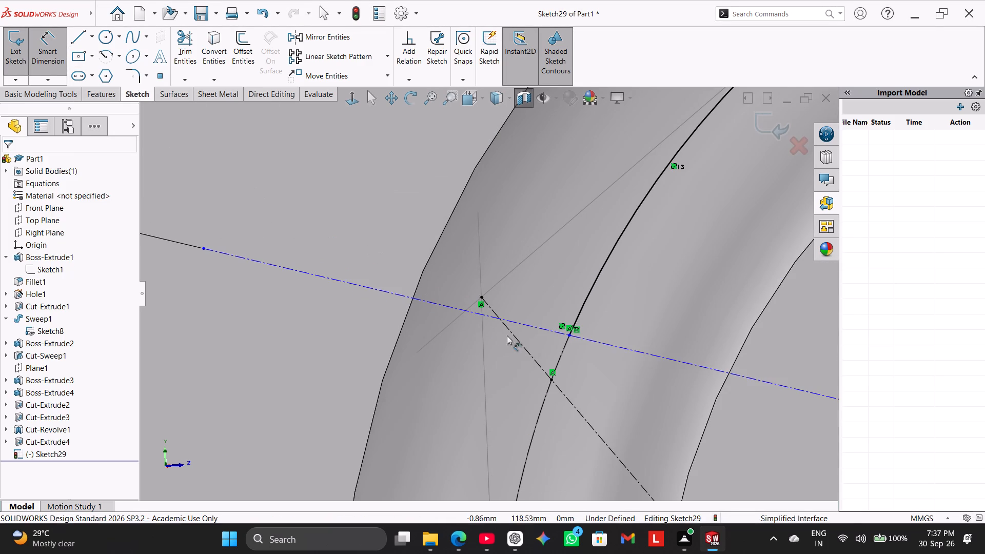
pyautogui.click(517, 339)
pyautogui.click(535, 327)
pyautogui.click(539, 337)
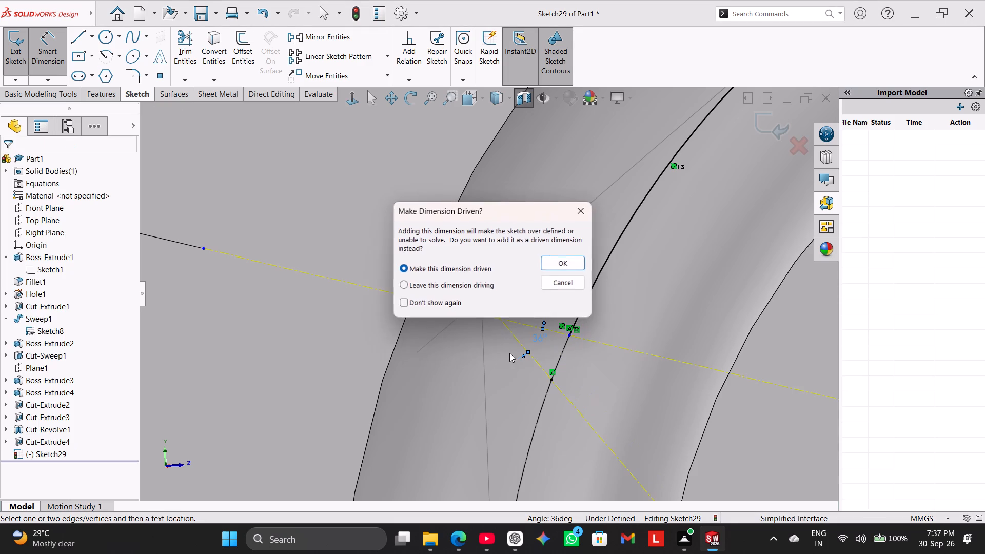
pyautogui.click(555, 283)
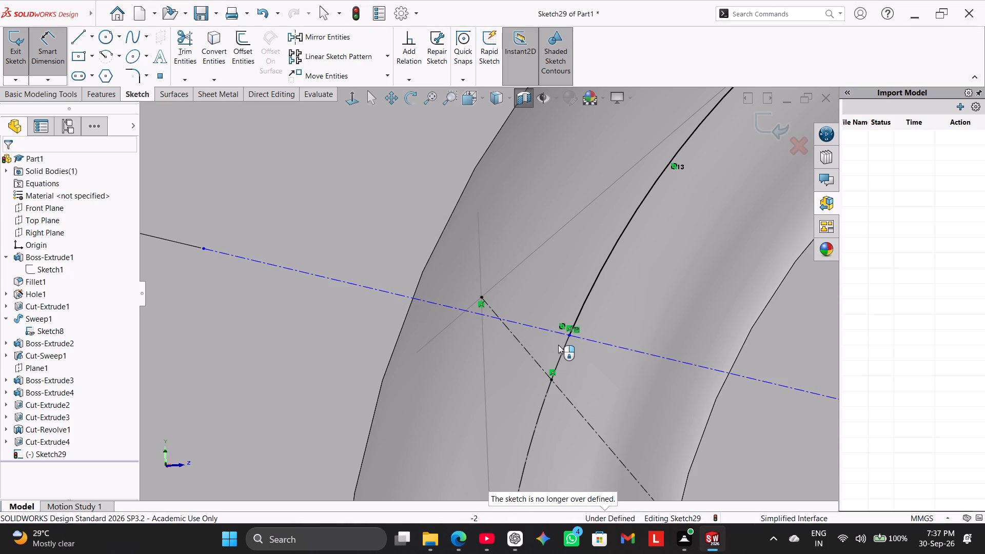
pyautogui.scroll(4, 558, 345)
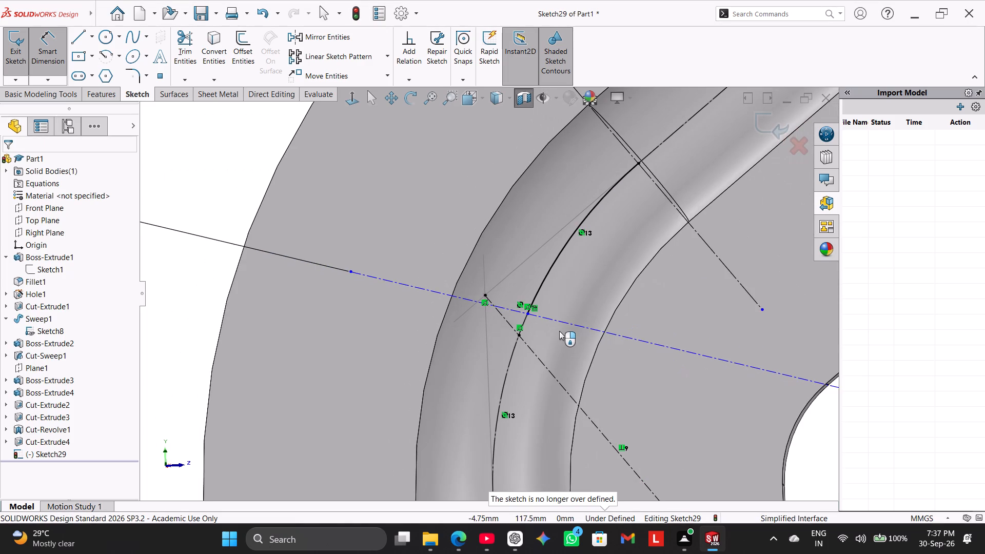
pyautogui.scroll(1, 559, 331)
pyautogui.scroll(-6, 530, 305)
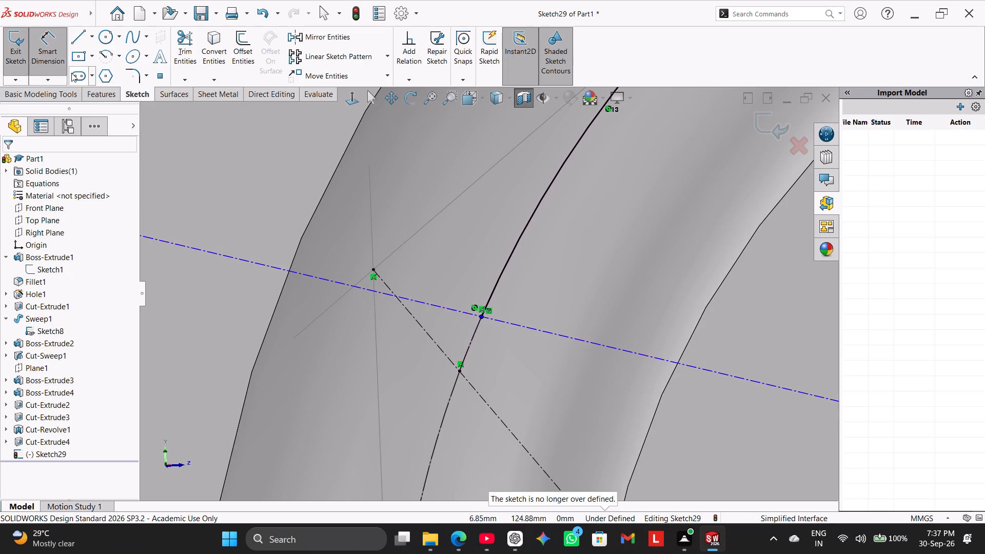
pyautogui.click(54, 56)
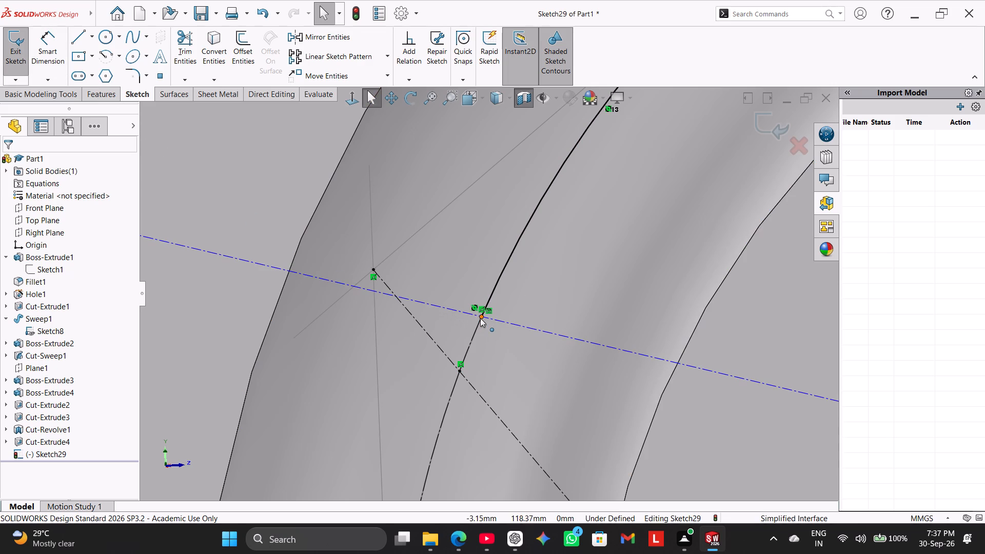
# Add a midpoint relation between the solid centreline arc's trimmed end point and the shallower construction line.
pyautogui.keyDown('ctrl'); pyautogui.click(483, 315); pyautogui.keyUp('ctrl')
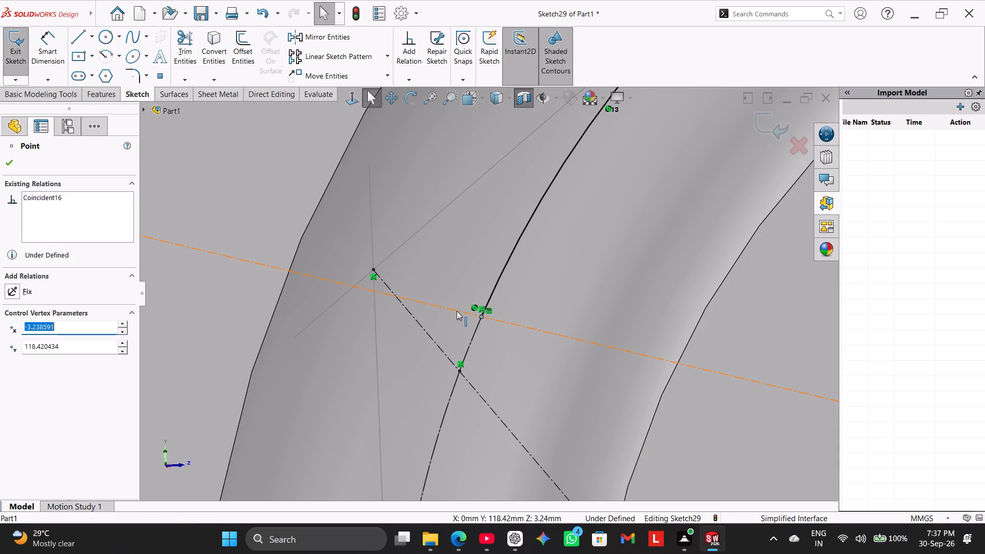
pyautogui.keyDown('ctrl'); pyautogui.click(457, 311); pyautogui.keyUp('ctrl')
pyautogui.click(29, 345)
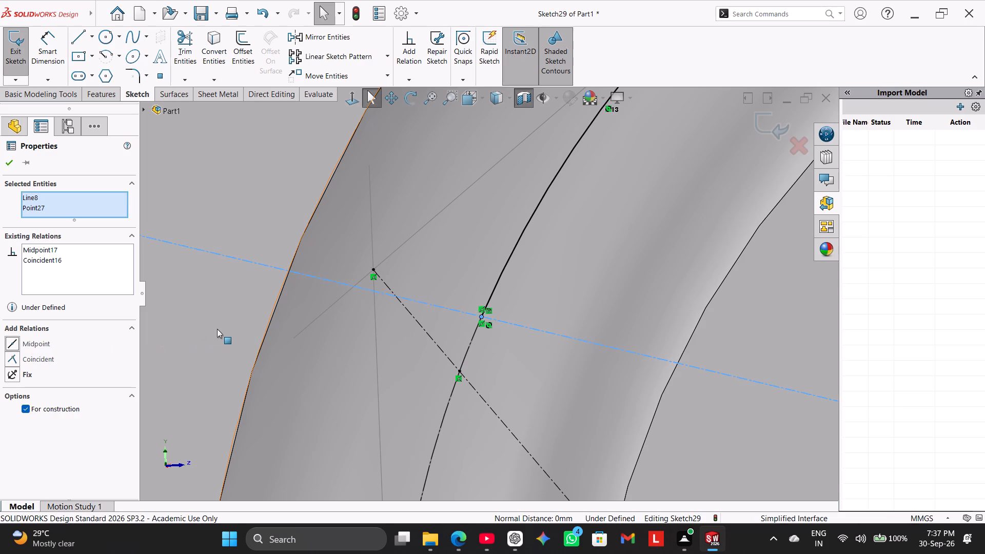
pyautogui.click(217, 328)
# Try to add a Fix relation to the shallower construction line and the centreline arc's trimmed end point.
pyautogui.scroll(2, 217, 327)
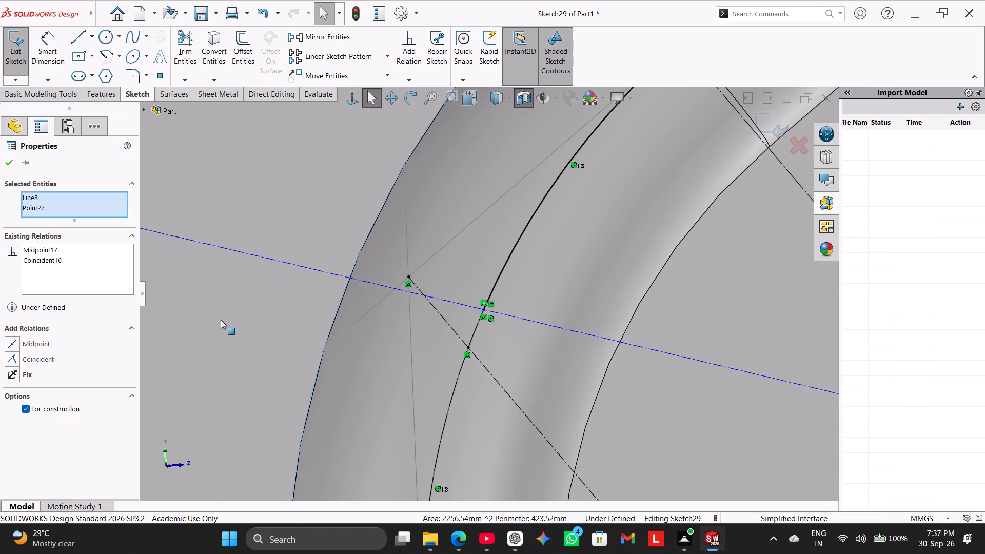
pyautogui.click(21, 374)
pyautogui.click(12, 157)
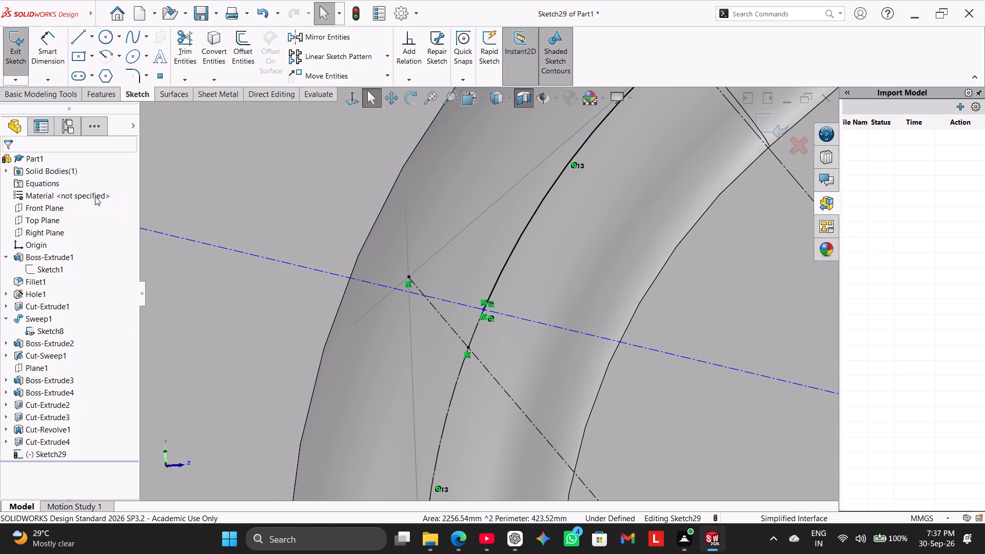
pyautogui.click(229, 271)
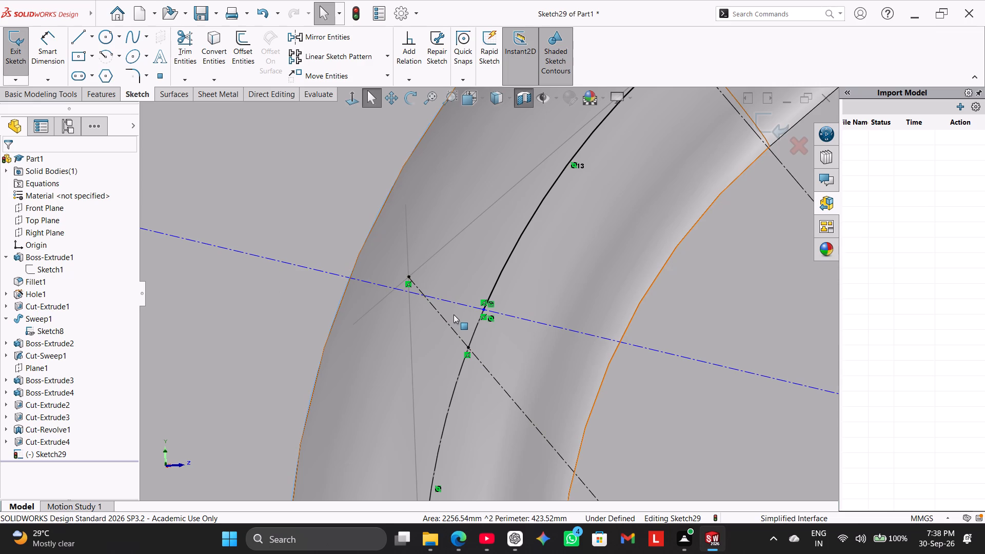
# Extend the lower end of the construction line crossing the bend's upper end to meet the shallower construction line with a coincident relation.
pyautogui.scroll(7, 480, 369)
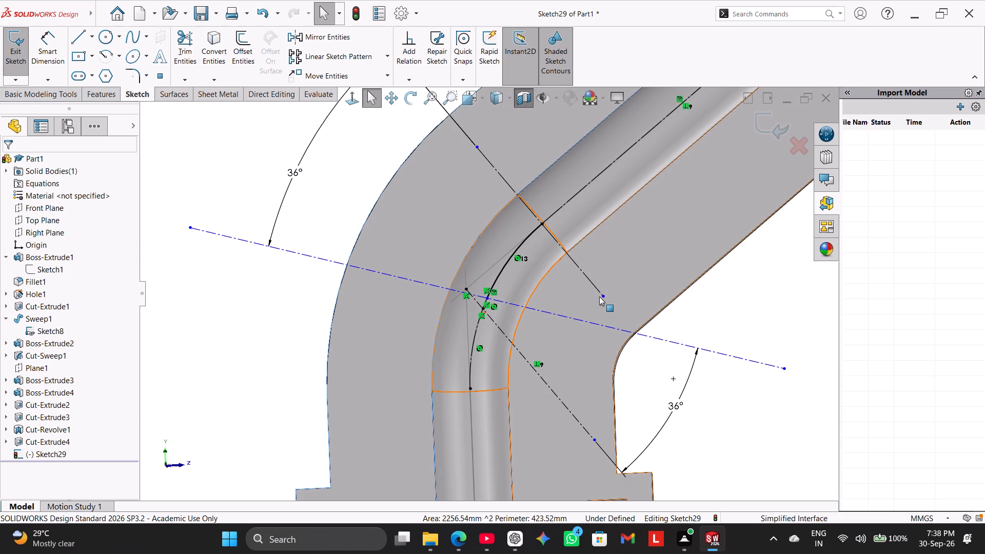
pyautogui.moveTo(605, 297); pyautogui.dragTo(609, 302)
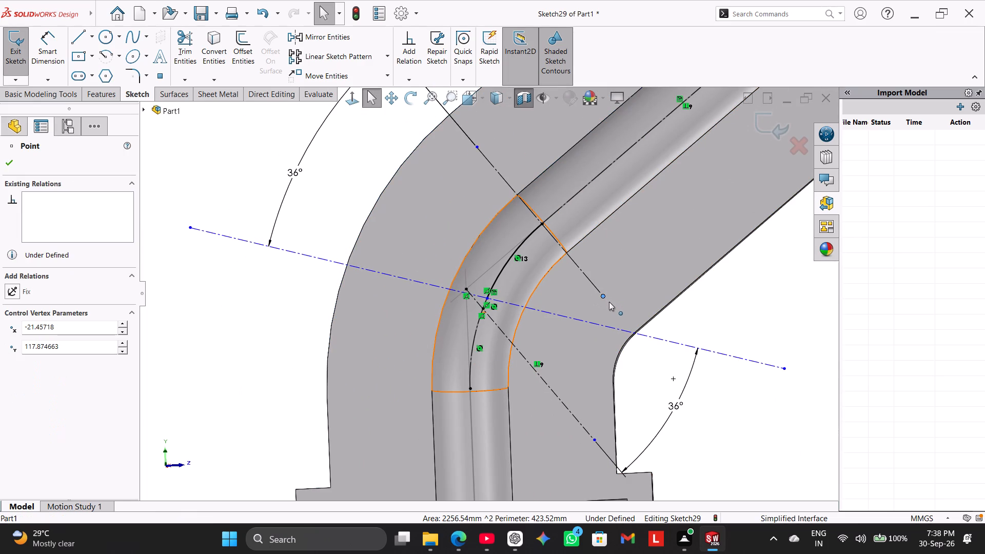
pyautogui.moveTo(609, 302); pyautogui.dragTo(635, 332)
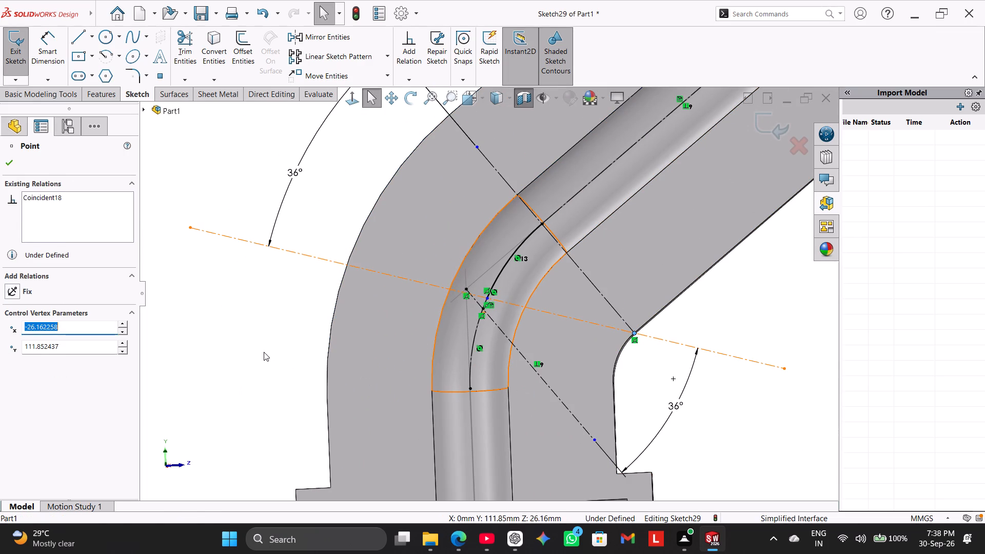
pyautogui.click(264, 352)
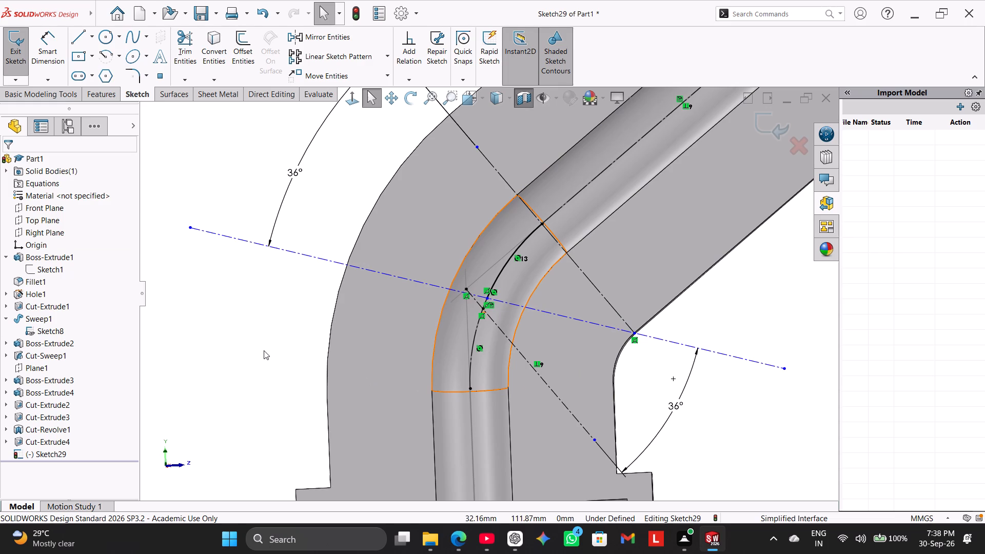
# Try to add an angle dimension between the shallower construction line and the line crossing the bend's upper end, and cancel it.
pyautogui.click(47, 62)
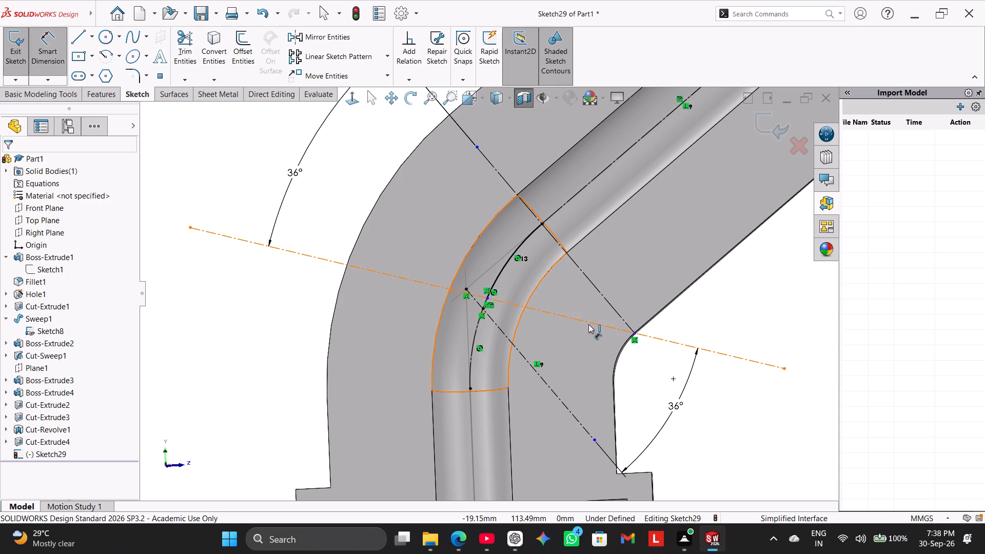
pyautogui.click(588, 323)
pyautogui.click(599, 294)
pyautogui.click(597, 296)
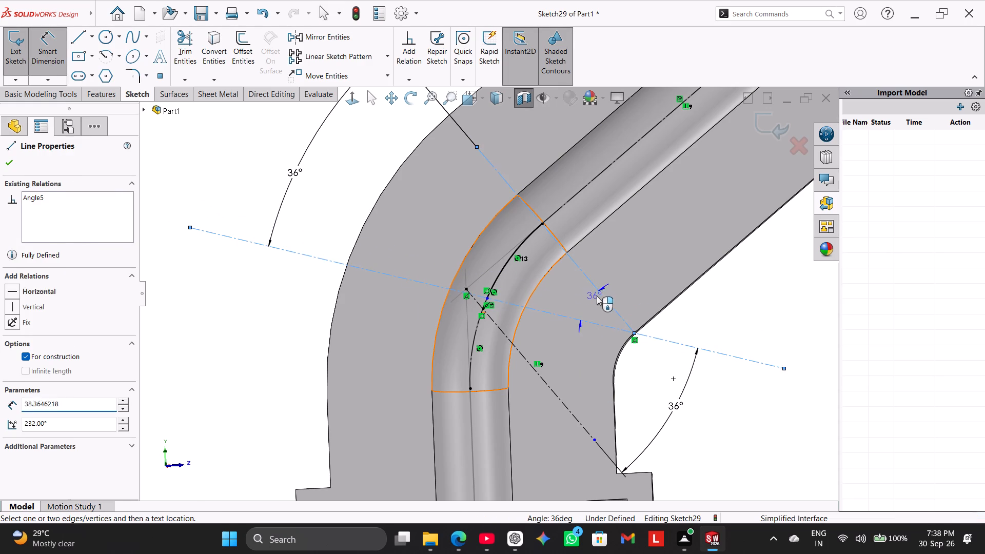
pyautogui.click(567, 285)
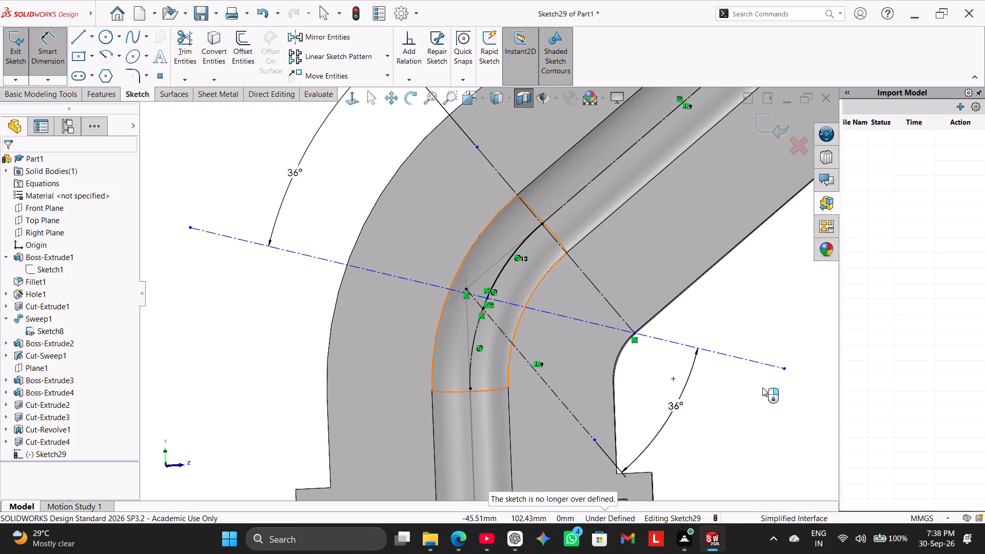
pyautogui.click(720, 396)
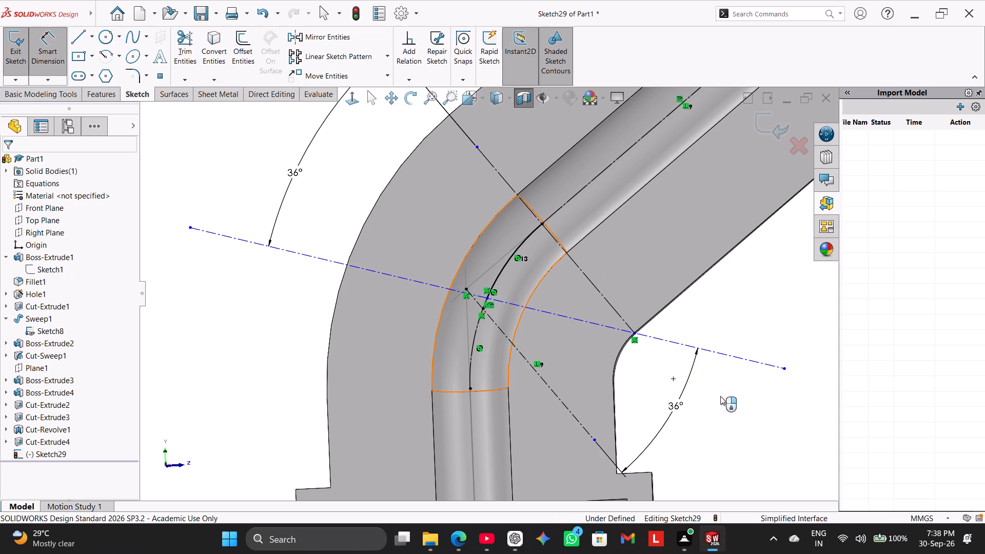
# Extend the upper end of the construction line crossing the bend's upper end to the pipe's outer edge.
pyautogui.moveTo(479, 148); pyautogui.dragTo(478, 148)
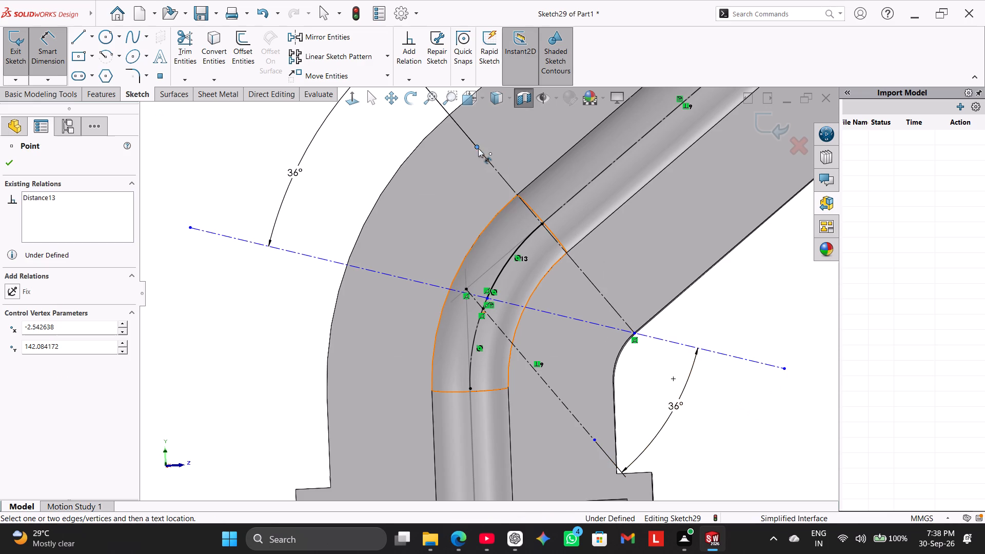
pyautogui.moveTo(478, 148); pyautogui.dragTo(452, 121)
pyautogui.rightClick(346, 132)
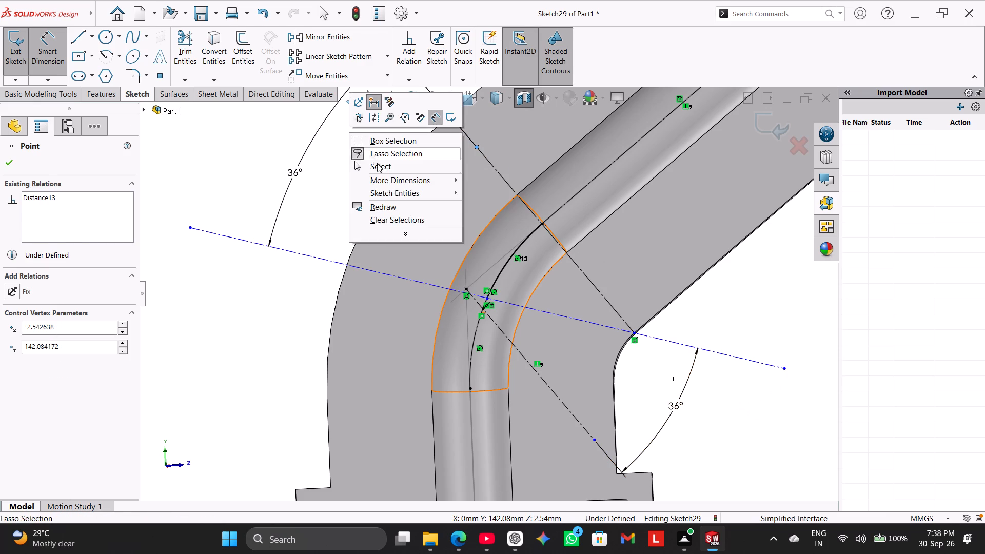
pyautogui.click(379, 166)
pyautogui.moveTo(478, 145); pyautogui.dragTo(455, 119)
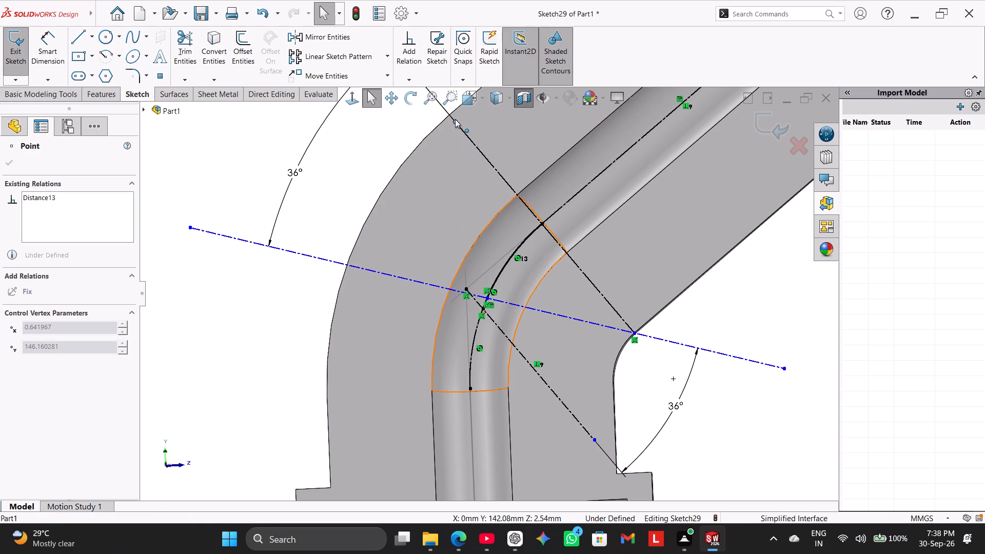
pyautogui.moveTo(455, 119); pyautogui.dragTo(456, 115)
pyautogui.moveTo(456, 115); pyautogui.dragTo(450, 111)
pyautogui.scroll(-5, 415, 131)
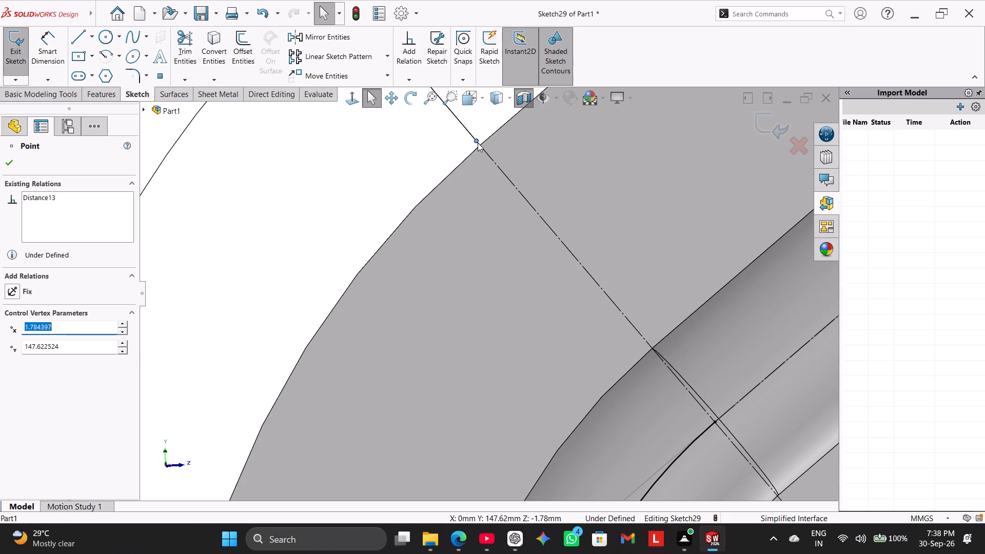
pyautogui.click(186, 52)
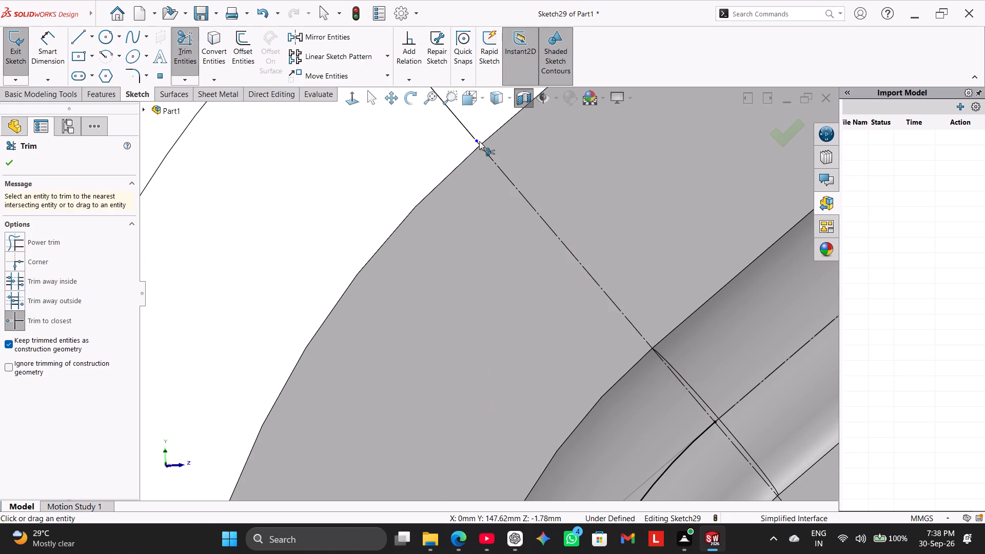
pyautogui.rightClick(387, 153)
pyautogui.click(413, 188)
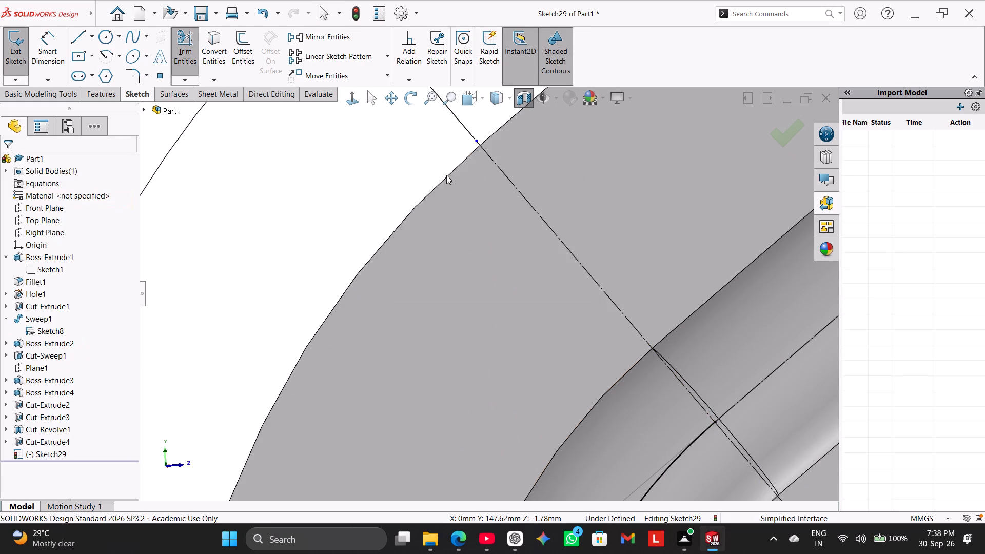
pyautogui.moveTo(476, 141); pyautogui.dragTo(483, 143)
pyautogui.click(388, 174)
pyautogui.scroll(9, 393, 177)
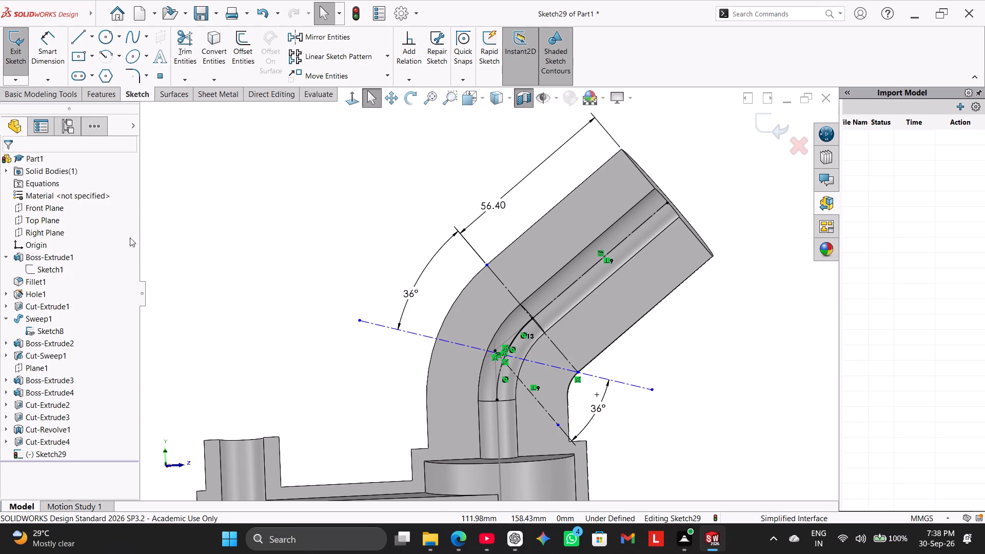
# Draw a vertical centreline from the bend's sharp point down to the origin.
pyautogui.click(92, 43)
pyautogui.click(103, 63)
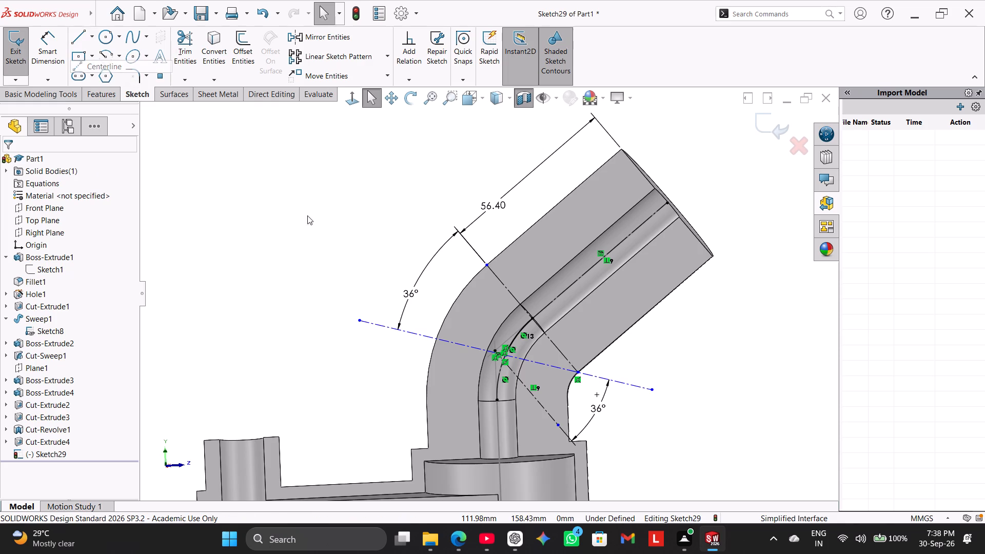
pyautogui.scroll(4, 555, 395)
pyautogui.scroll(-5, 528, 344)
pyautogui.scroll(-2, 478, 324)
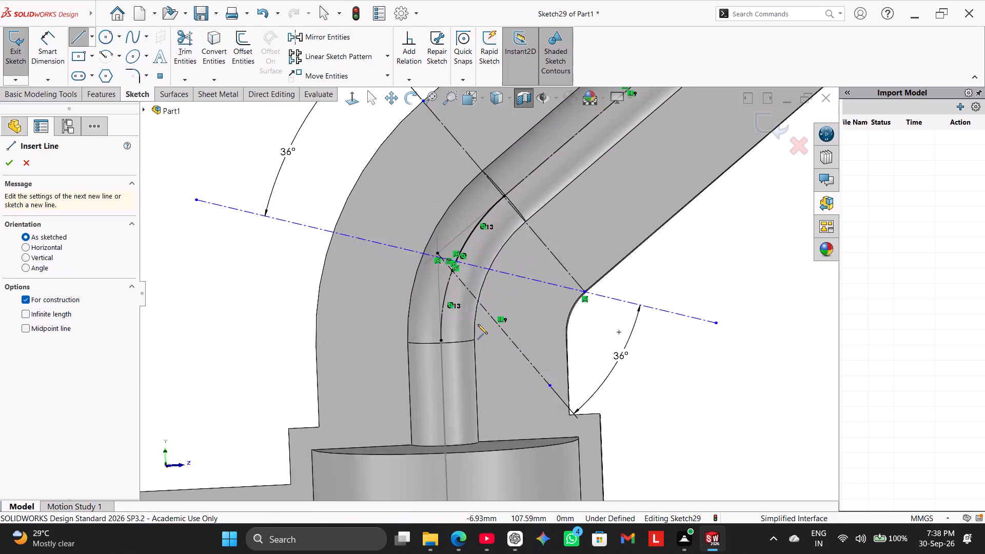
pyautogui.scroll(-1, 478, 324)
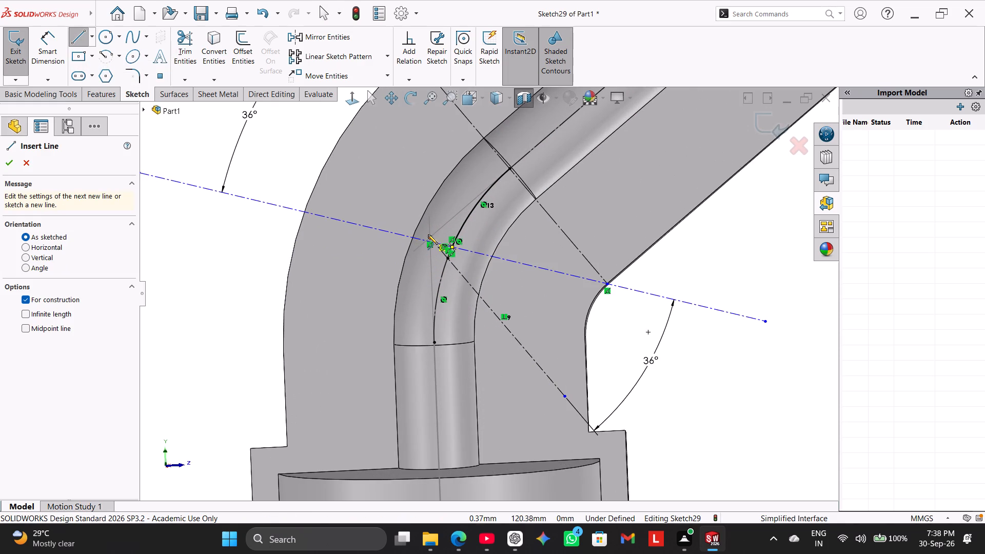
pyautogui.click(428, 236)
pyautogui.scroll(8, 456, 343)
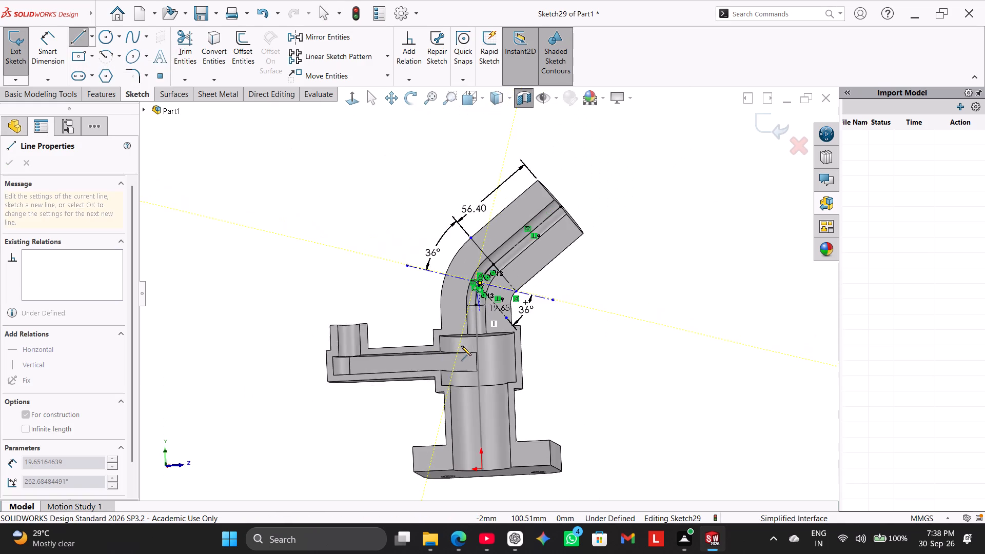
pyautogui.scroll(2, 461, 346)
pyautogui.click(484, 417)
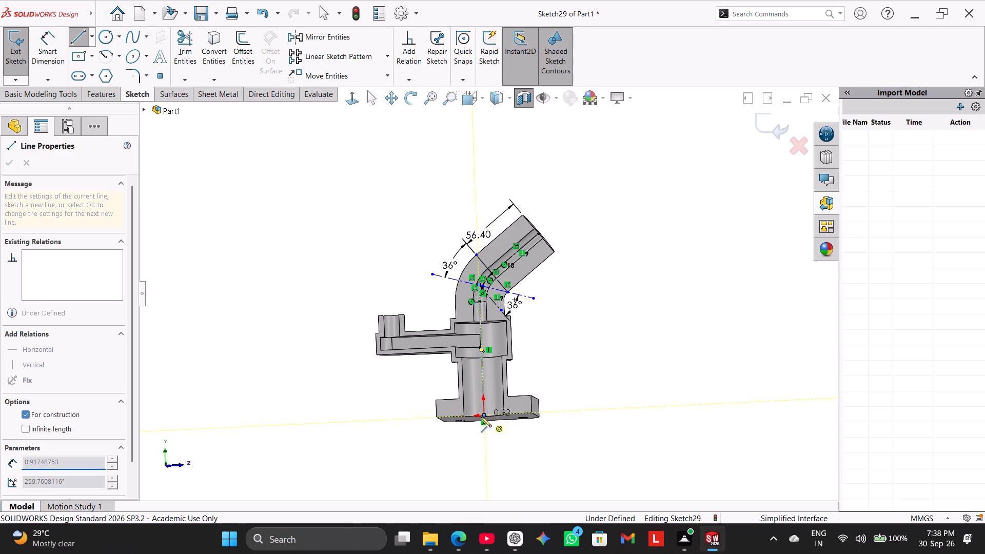
pyautogui.rightClick(356, 386)
pyautogui.click(381, 391)
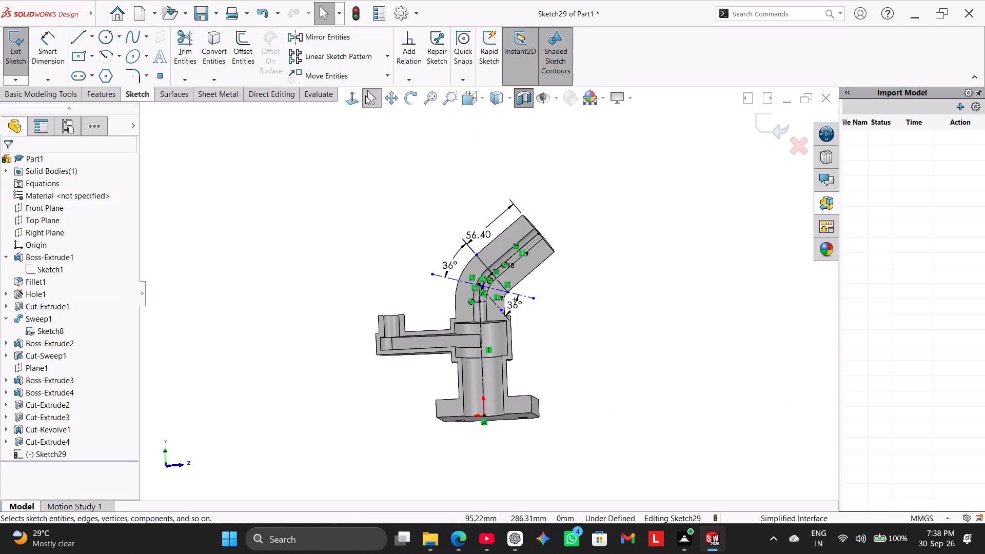
# With the view normal to the sketch, dimension the distance between the shallower construction line and the bend's sharp point.
pyautogui.click(358, 96)
pyautogui.click(354, 96)
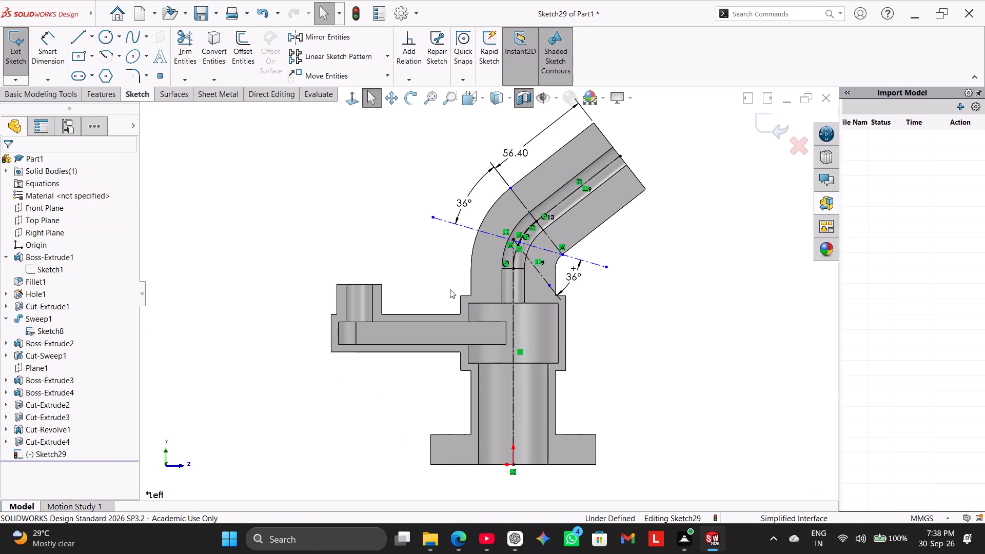
pyautogui.scroll(-6, 523, 276)
pyautogui.scroll(-2, 491, 227)
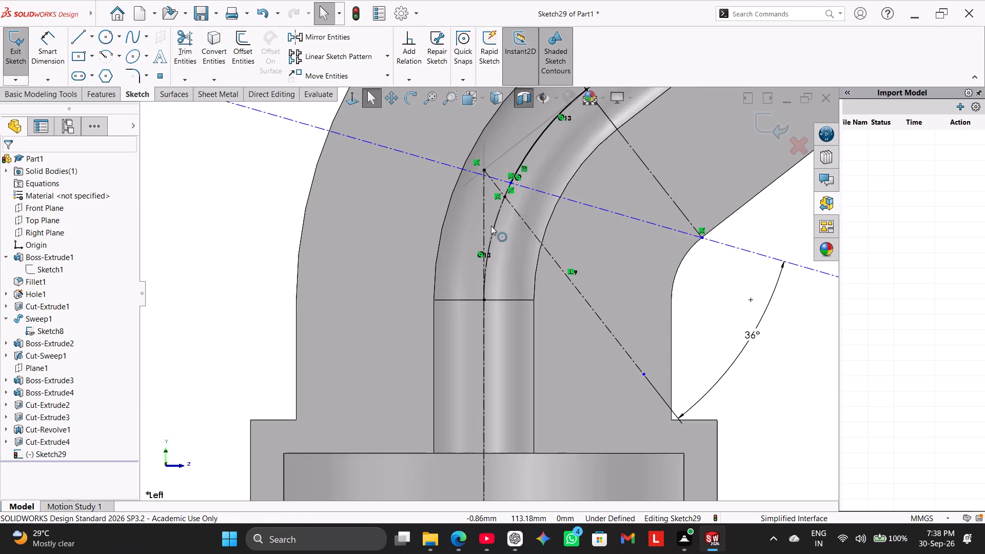
pyautogui.scroll(-3, 491, 225)
pyautogui.scroll(2, 495, 206)
pyautogui.scroll(-7, 495, 206)
pyautogui.click(57, 44)
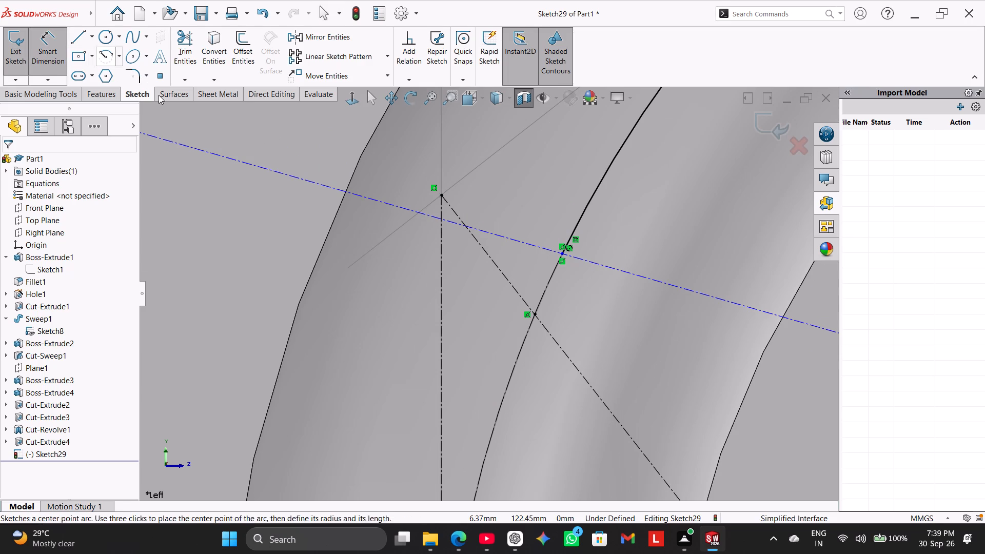
pyautogui.click(418, 212)
pyautogui.click(439, 196)
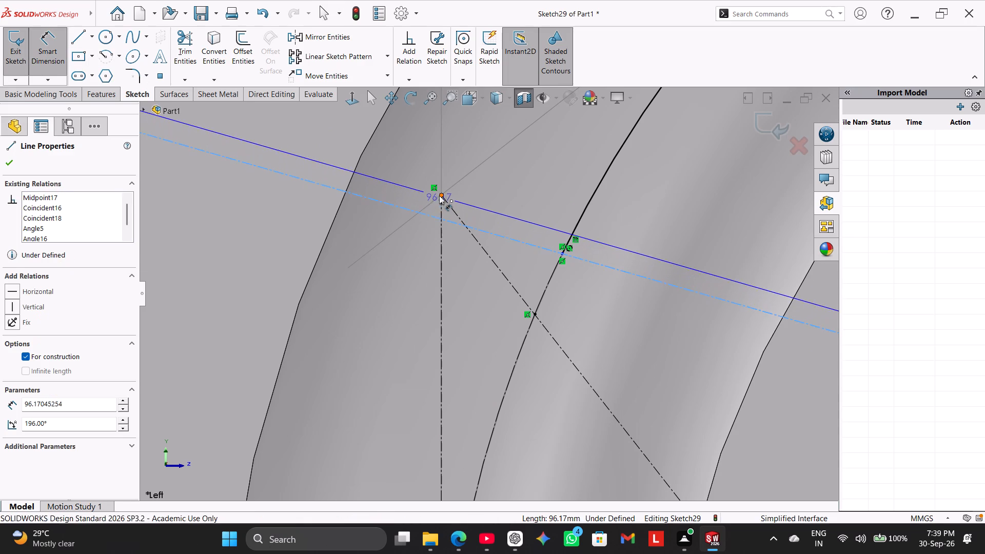
pyautogui.click(411, 199)
pyautogui.click(438, 134)
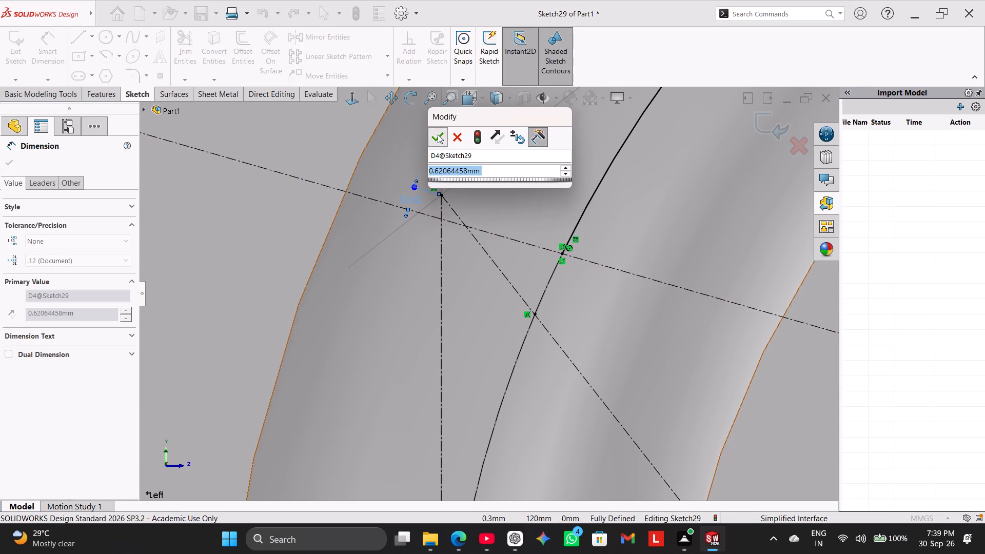
pyautogui.scroll(9, 449, 267)
pyautogui.click(282, 345)
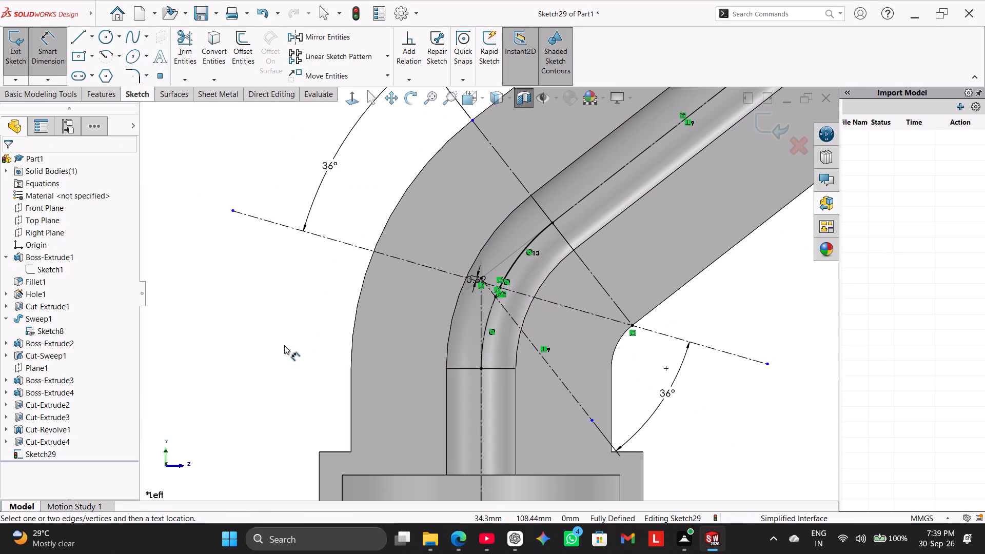
# Exit the bend centreline sketch.
pyautogui.scroll(2, 295, 335)
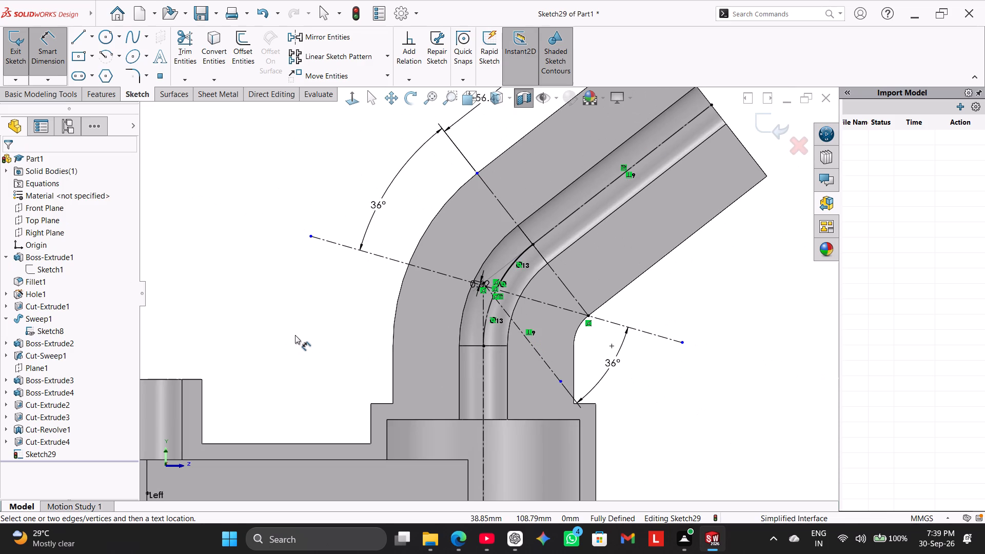
pyautogui.click(101, 91)
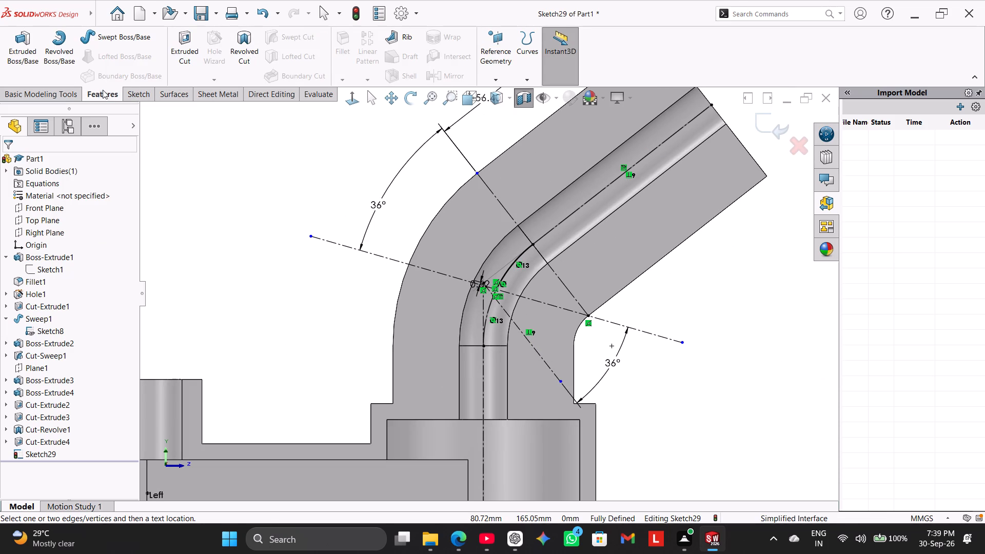
pyautogui.click(131, 93)
pyautogui.click(11, 61)
pyautogui.click(110, 97)
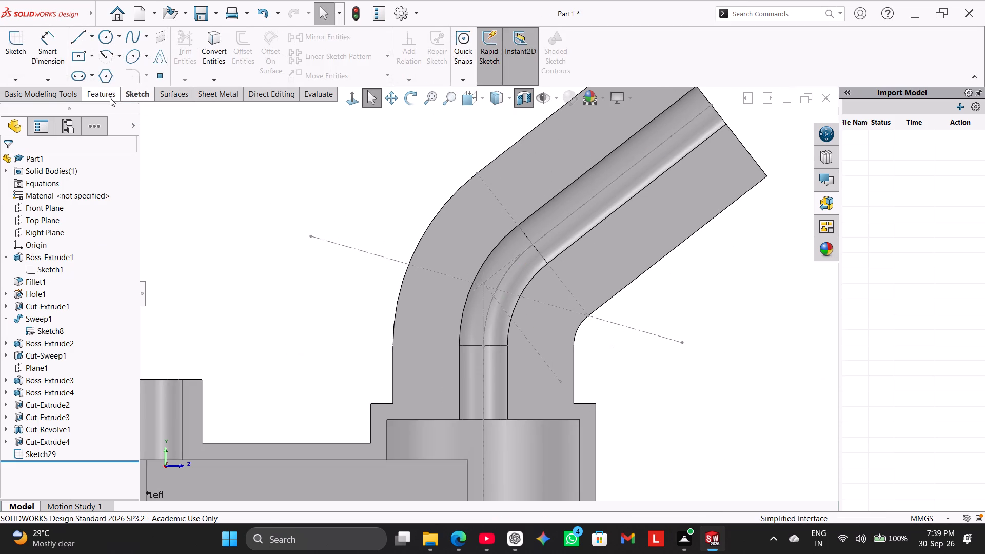
# Make a circular-profile swept cut of 30 mm diameter along the bend centreline sketch, Sketch29.
pyautogui.click(294, 41)
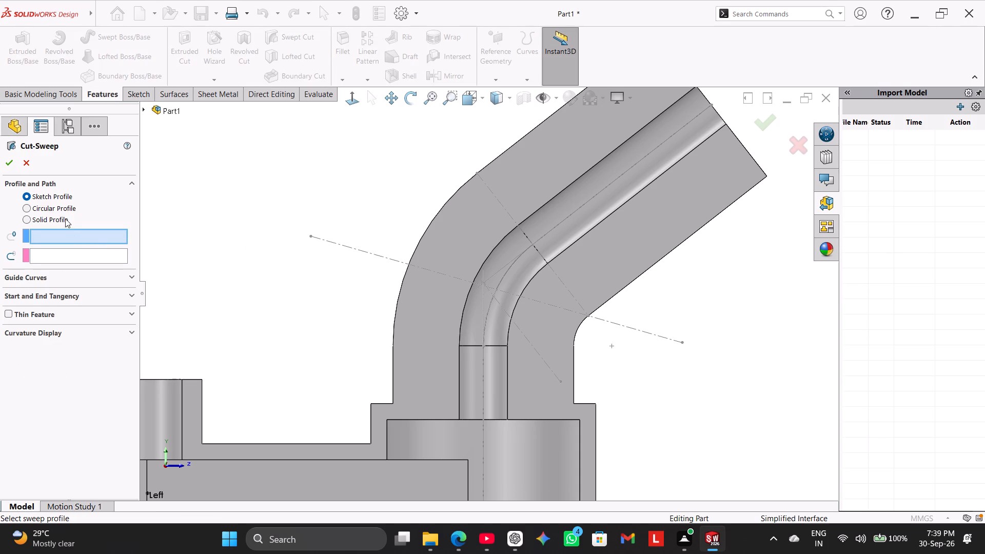
pyautogui.click(63, 210)
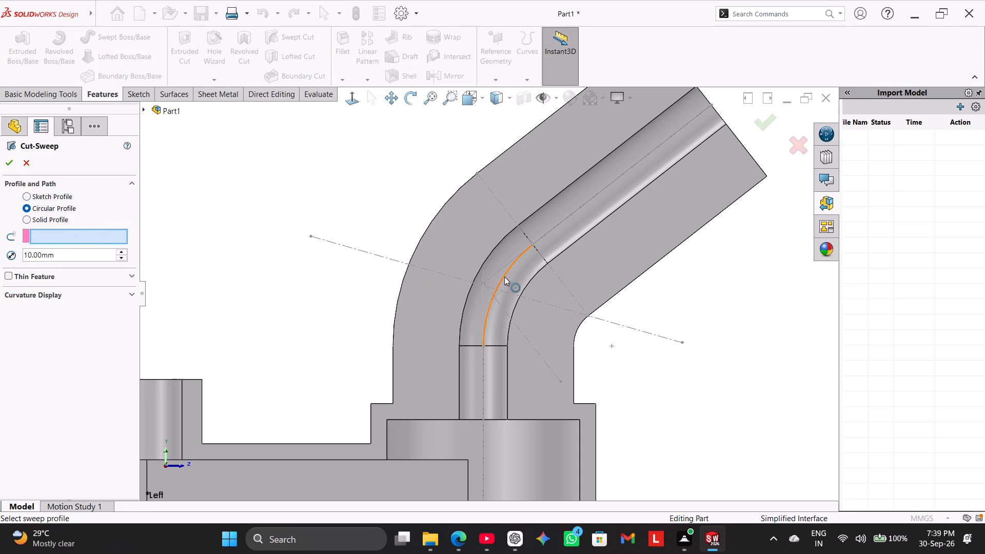
pyautogui.click(145, 109)
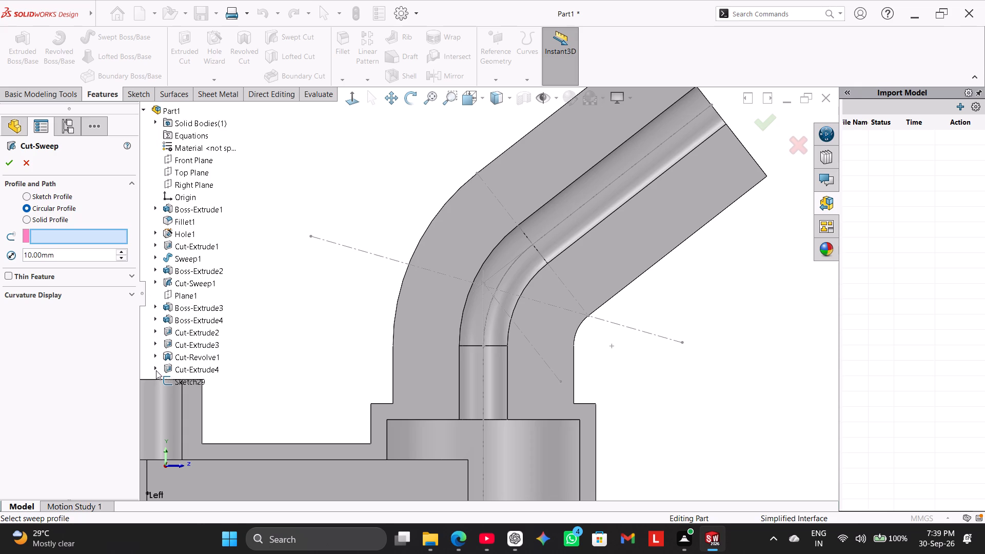
pyautogui.click(177, 381)
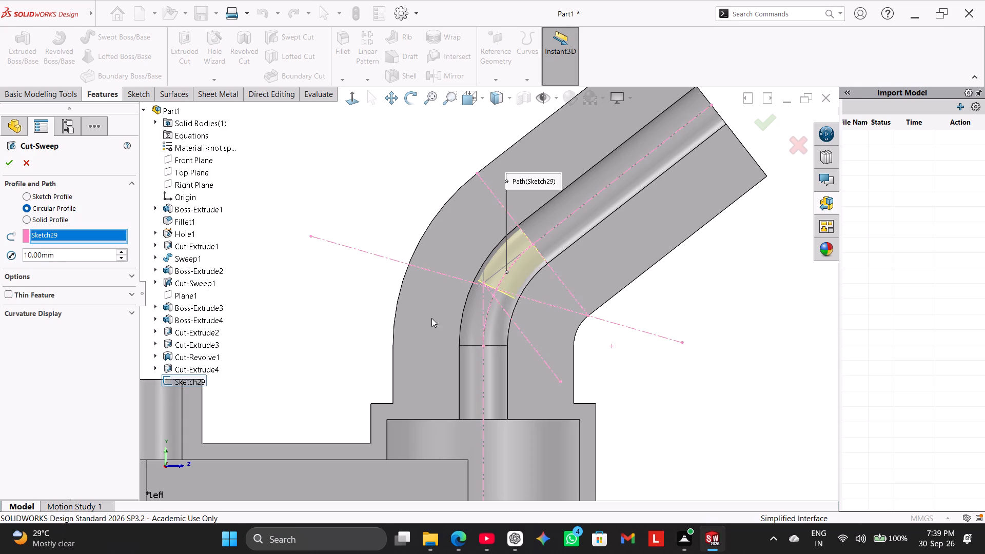
pyautogui.doubleClick(96, 254)
pyautogui.write('30')
pyautogui.press('Return')
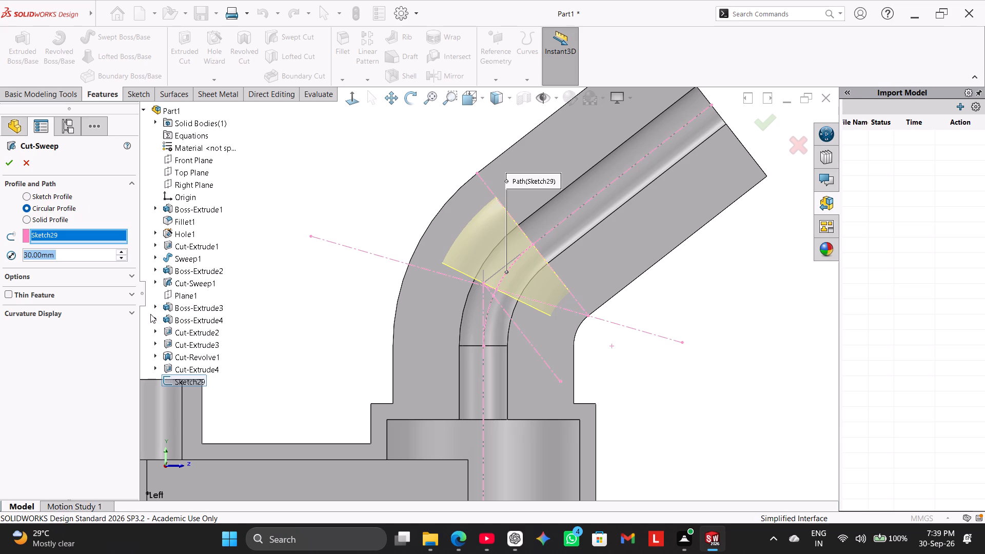
pyautogui.click(7, 159)
pyautogui.click(260, 291)
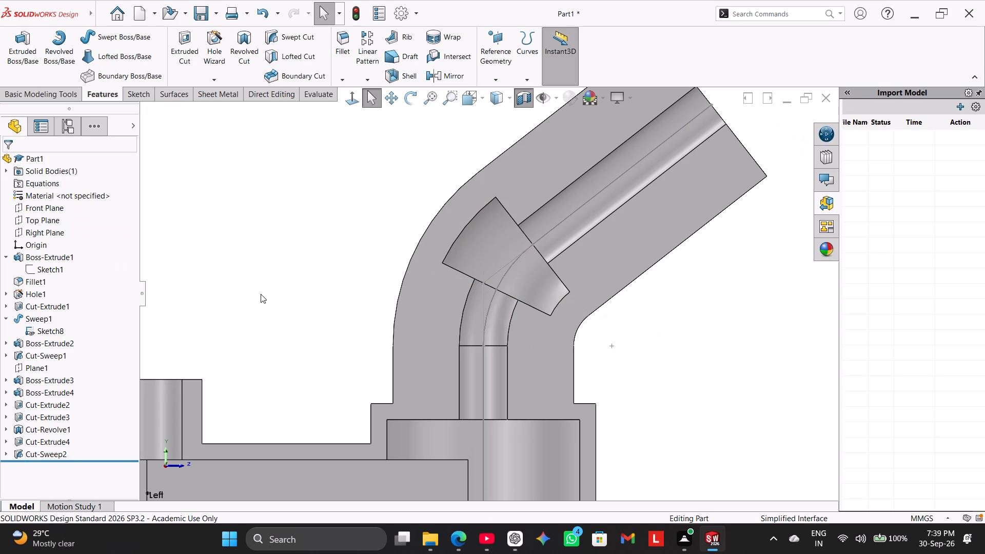
# Hide Sketch8, the path sketch of the pipe's original sweep.
pyautogui.scroll(3, 310, 307)
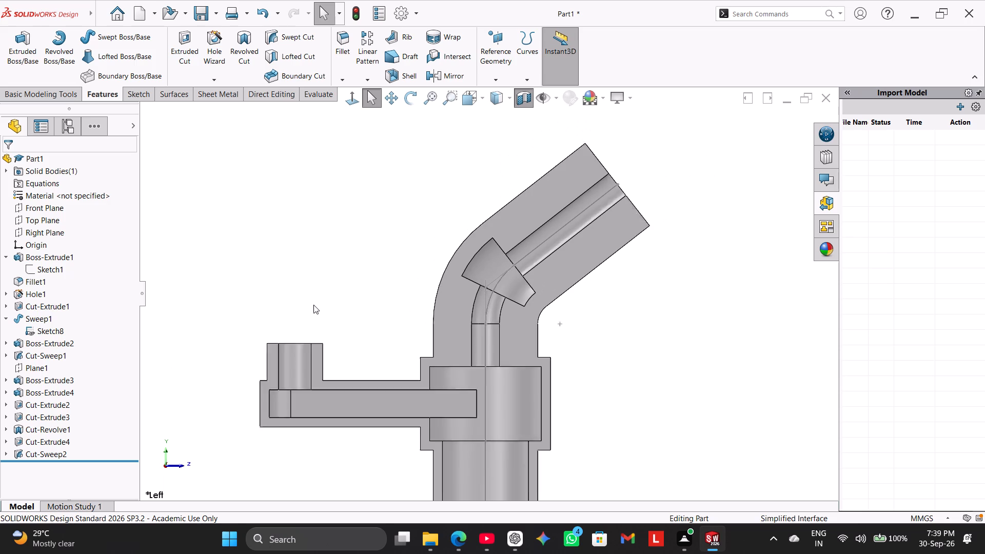
pyautogui.scroll(1, 313, 305)
pyautogui.rightClick(44, 333)
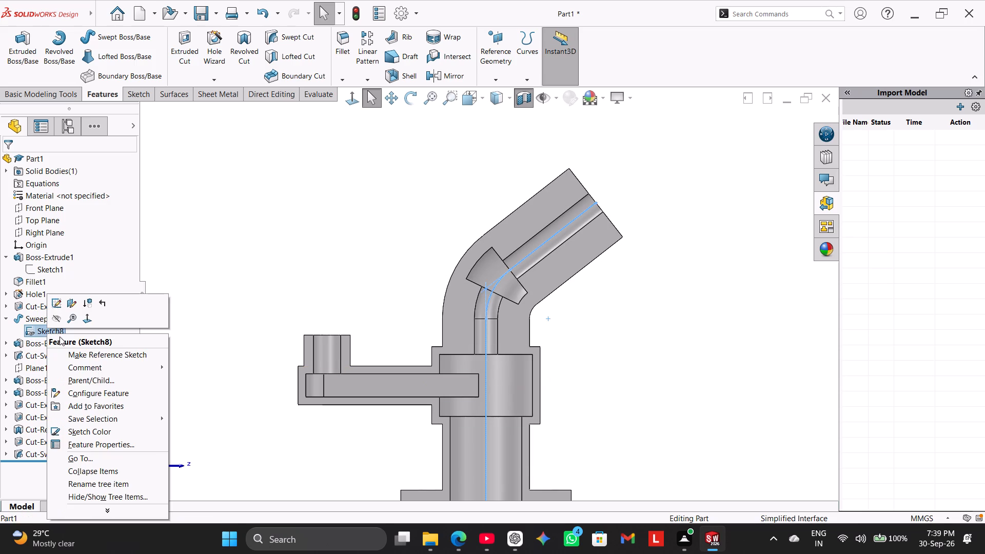
pyautogui.click(62, 319)
pyautogui.click(196, 296)
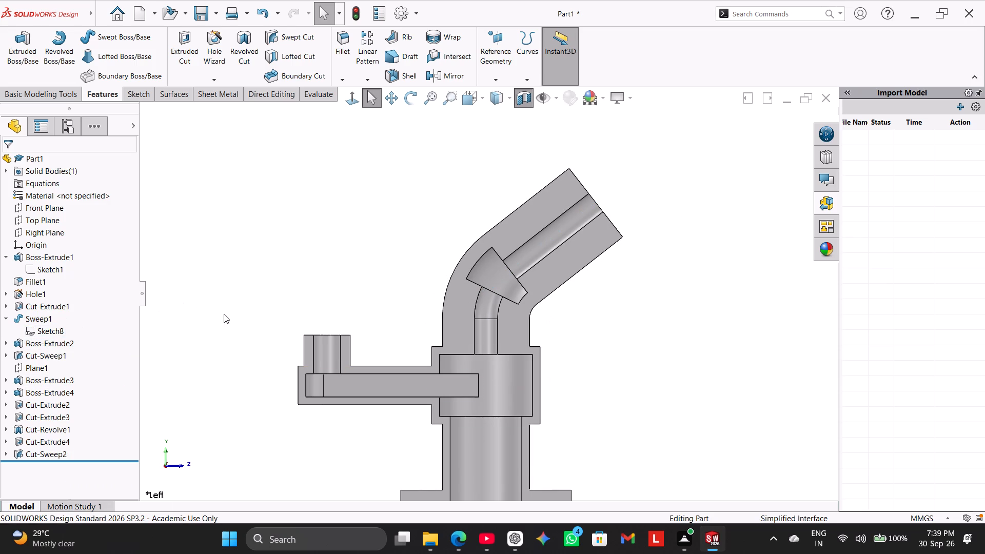
# On the Right Plane, sketch a construction line about 56 mm long along the inclined bore, from the bend cut's upper edge to the pipe's end face.
pyautogui.scroll(2, 240, 320)
pyautogui.scroll(-1, 427, 248)
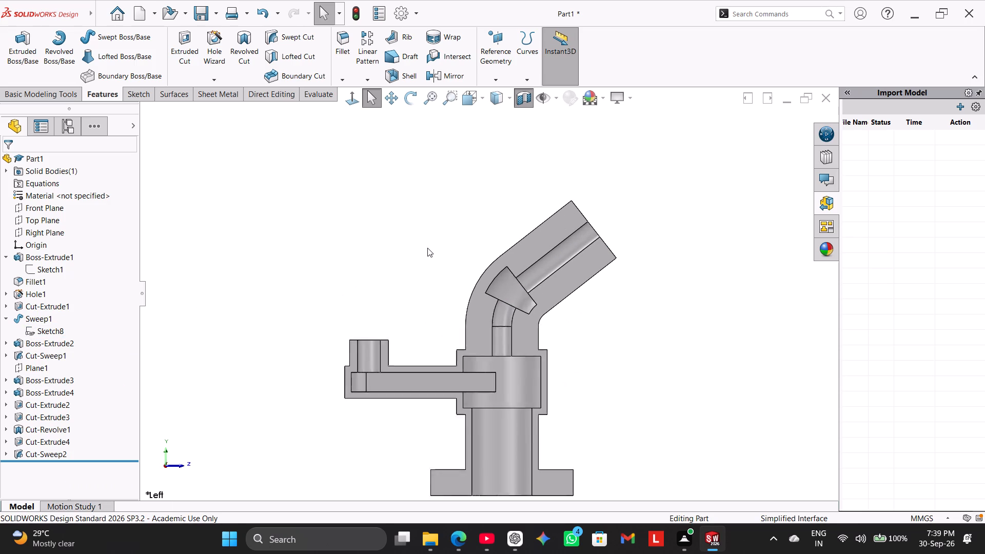
pyautogui.scroll(-1, 427, 248)
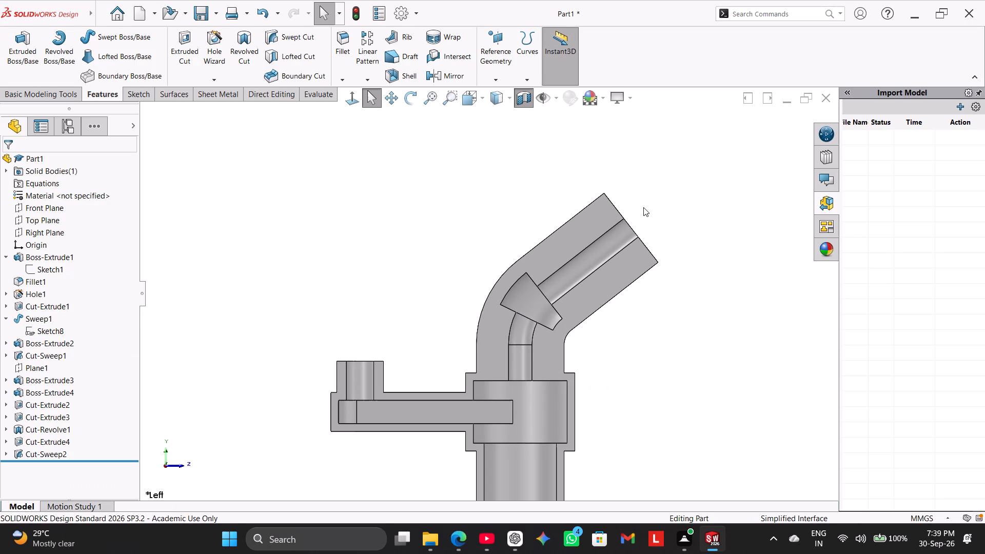
pyautogui.scroll(-1, 643, 207)
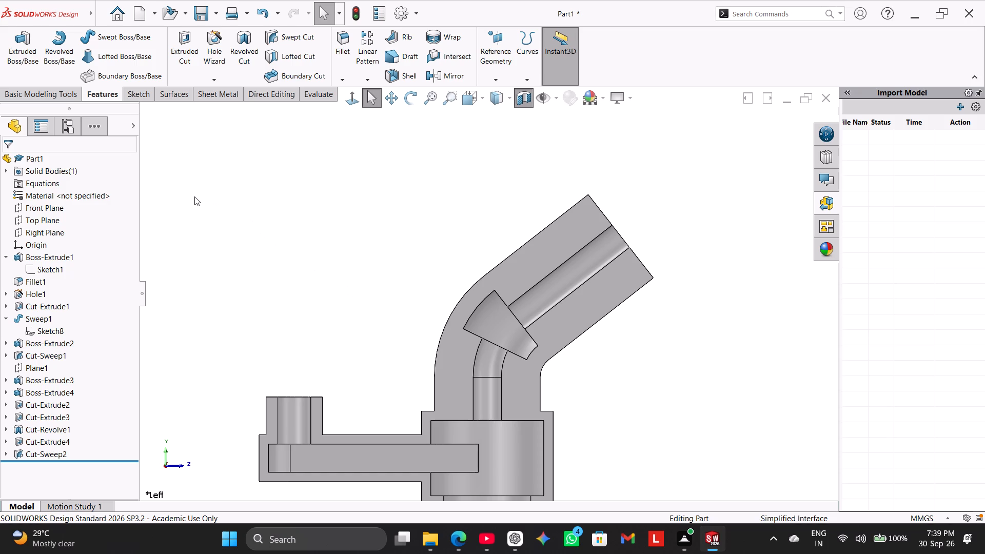
pyautogui.click(135, 92)
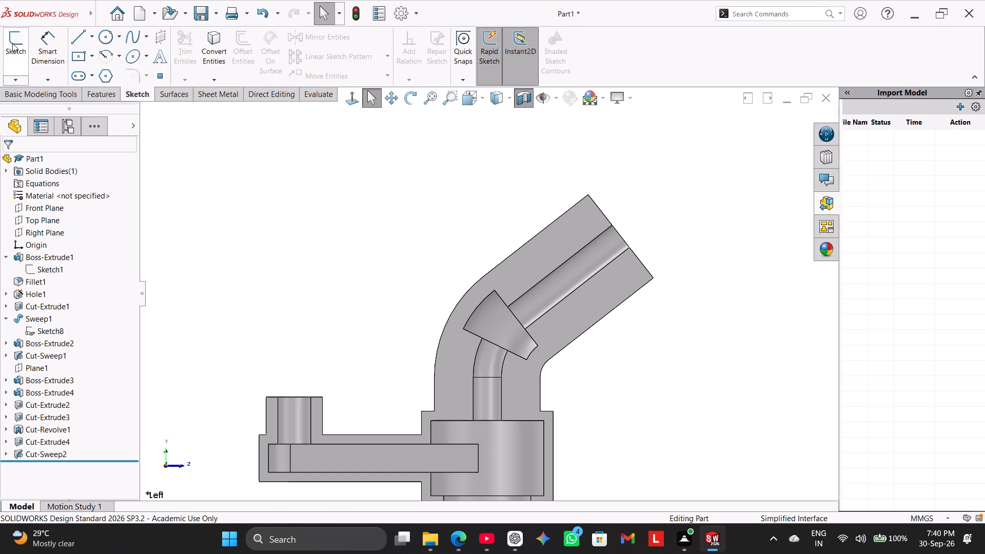
pyautogui.click(43, 231)
pyautogui.click(58, 217)
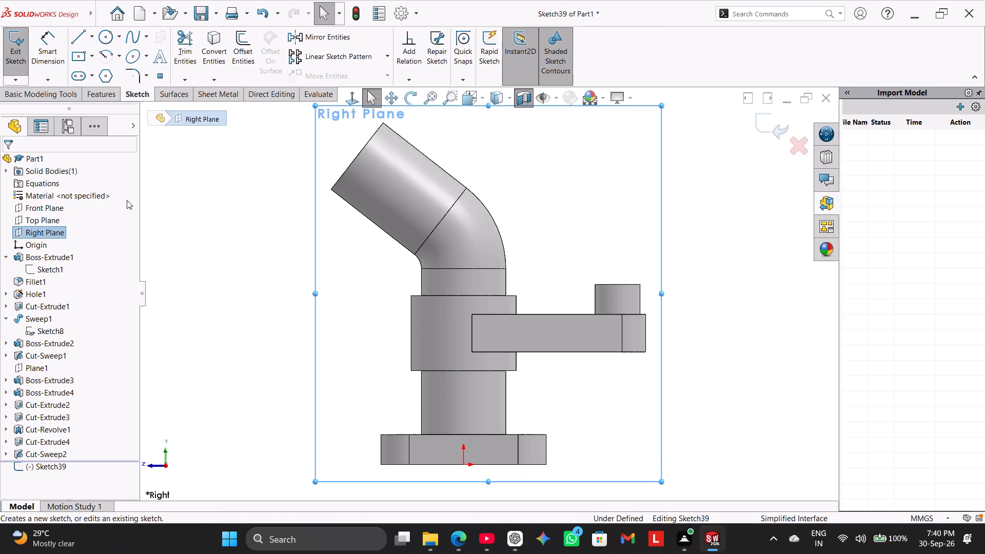
pyautogui.click(352, 94)
pyautogui.click(227, 194)
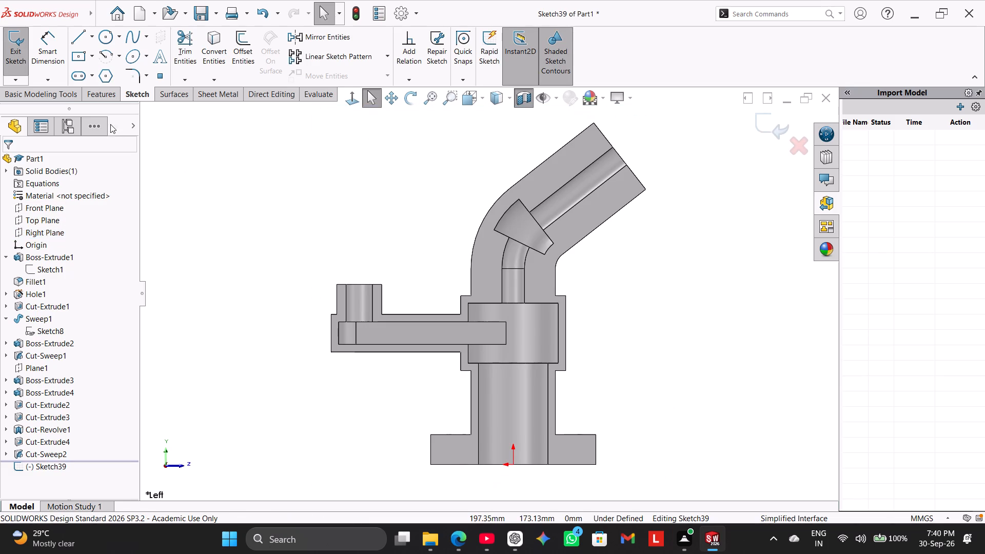
pyautogui.click(90, 34)
pyautogui.click(92, 66)
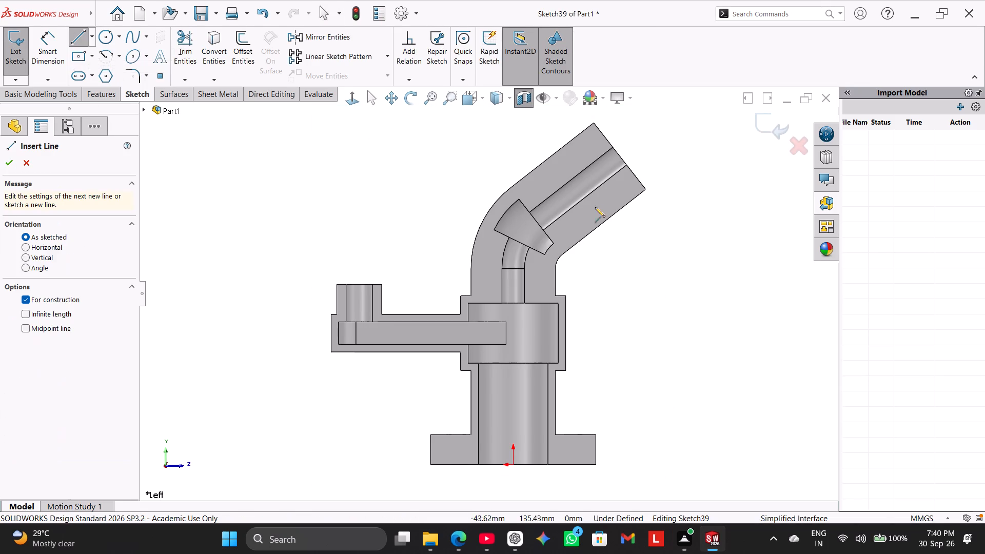
pyautogui.scroll(-3, 593, 203)
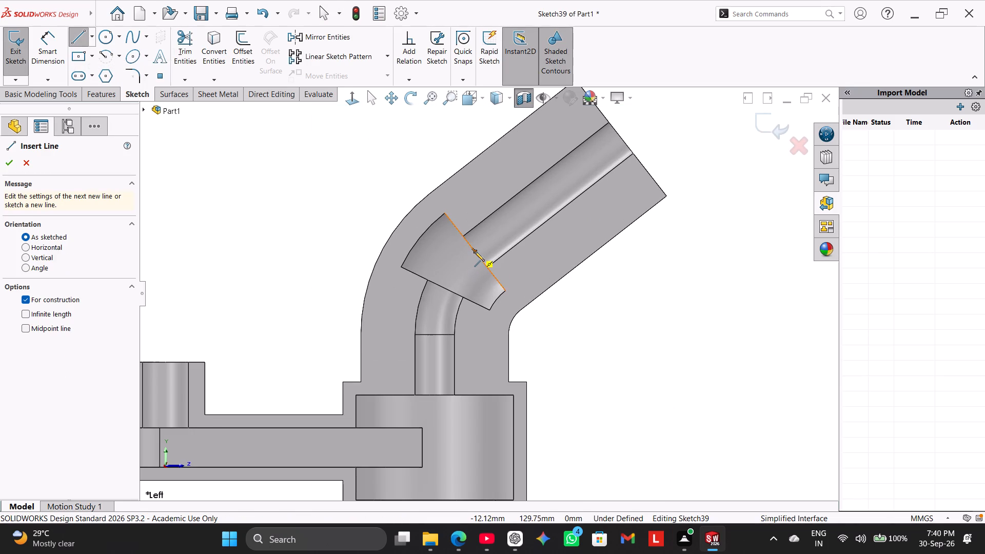
pyautogui.click(475, 251)
pyautogui.click(622, 140)
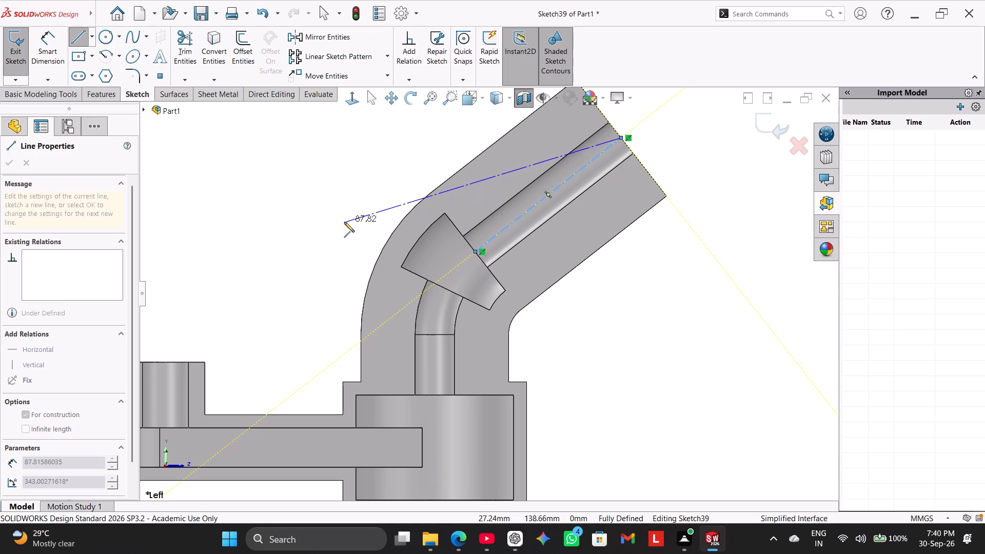
pyautogui.rightClick(344, 222)
pyautogui.click(364, 225)
pyautogui.scroll(2, 312, 255)
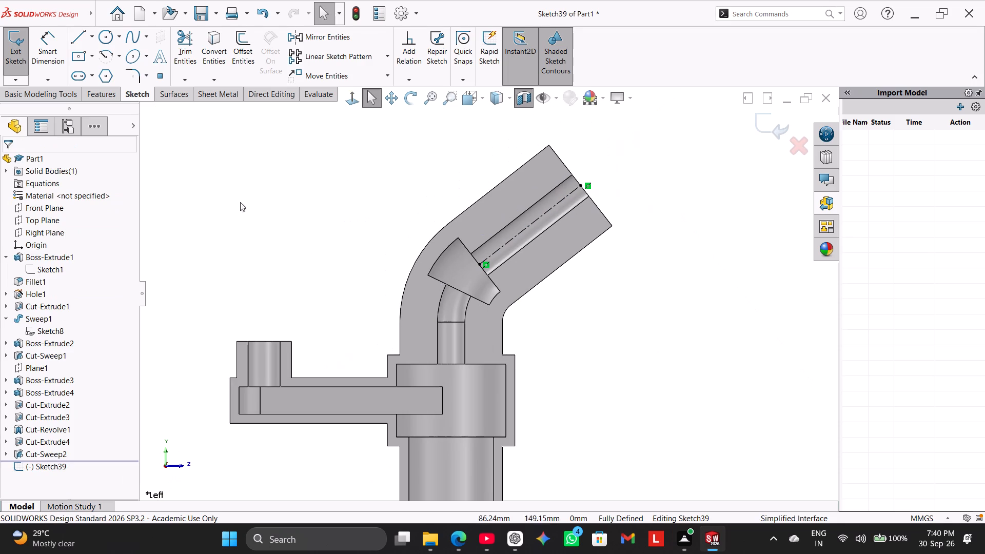
pyautogui.click(106, 93)
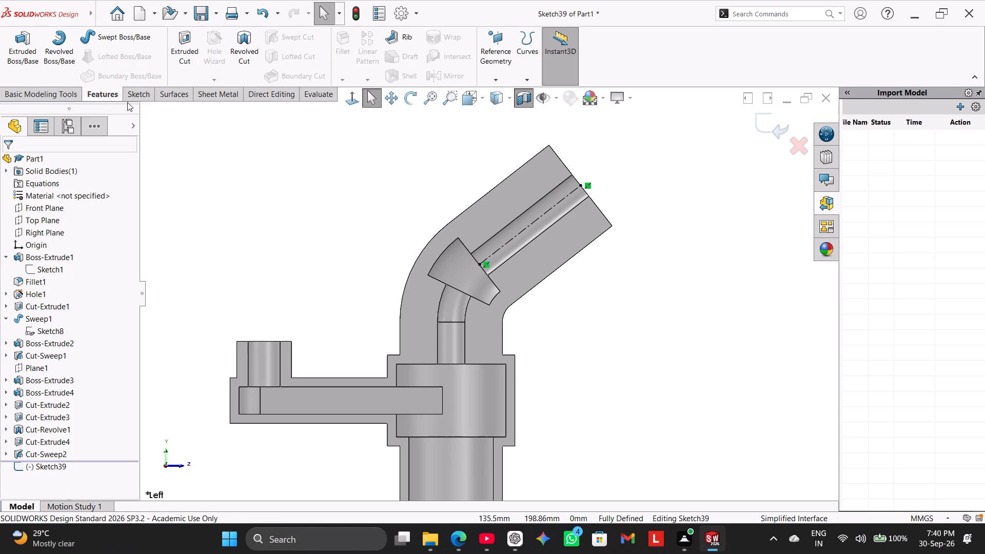
pyautogui.click(135, 96)
pyautogui.click(9, 51)
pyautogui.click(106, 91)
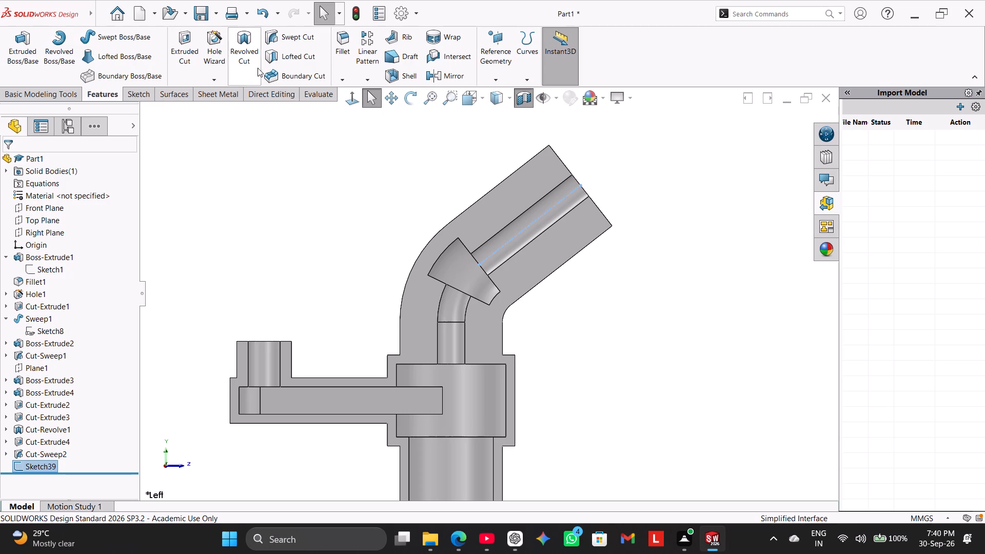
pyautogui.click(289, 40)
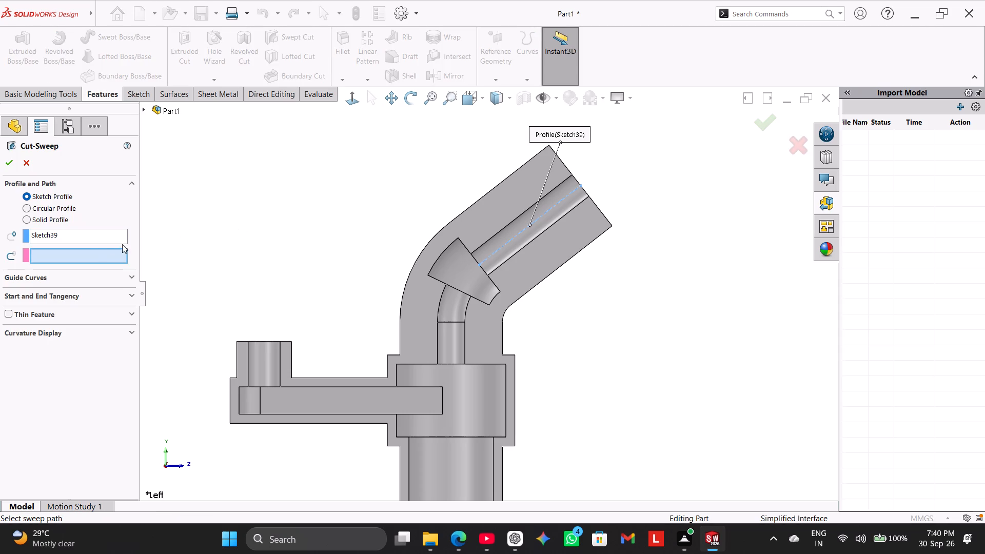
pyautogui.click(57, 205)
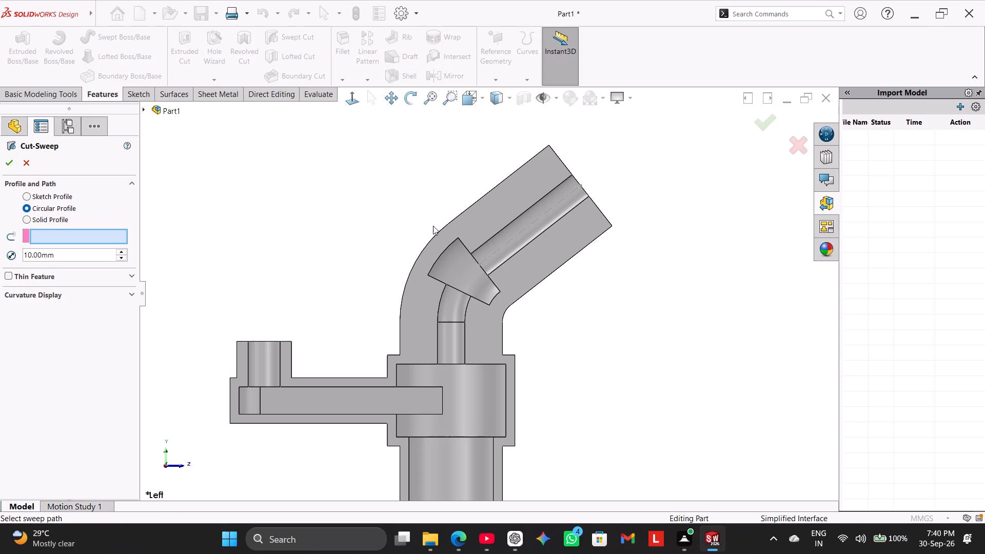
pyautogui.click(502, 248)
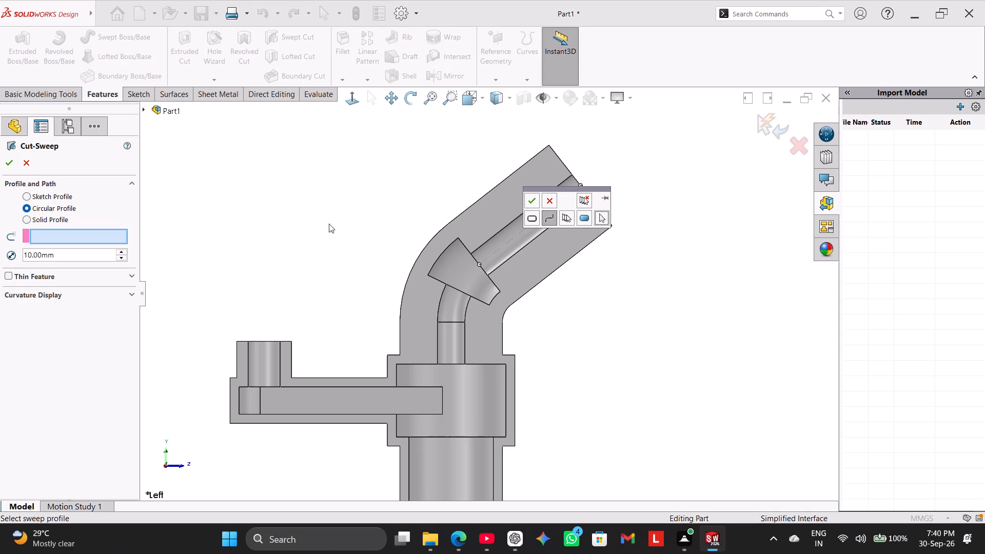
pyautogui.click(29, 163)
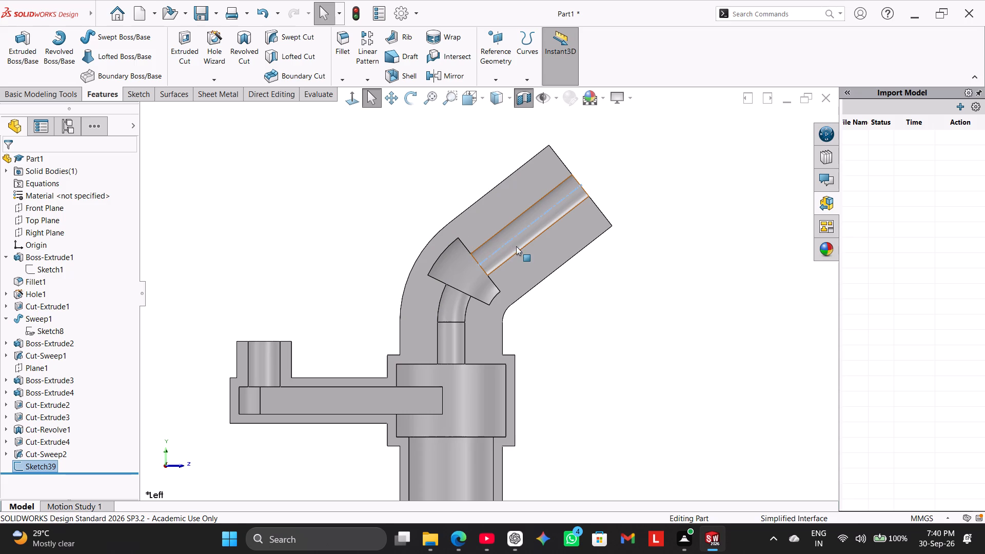
# Reopen the inclined bore's centreline sketch, convert its construction line to normal geometry and exit the sketch.
pyautogui.rightClick(515, 237)
pyautogui.click(214, 159)
pyautogui.click(140, 96)
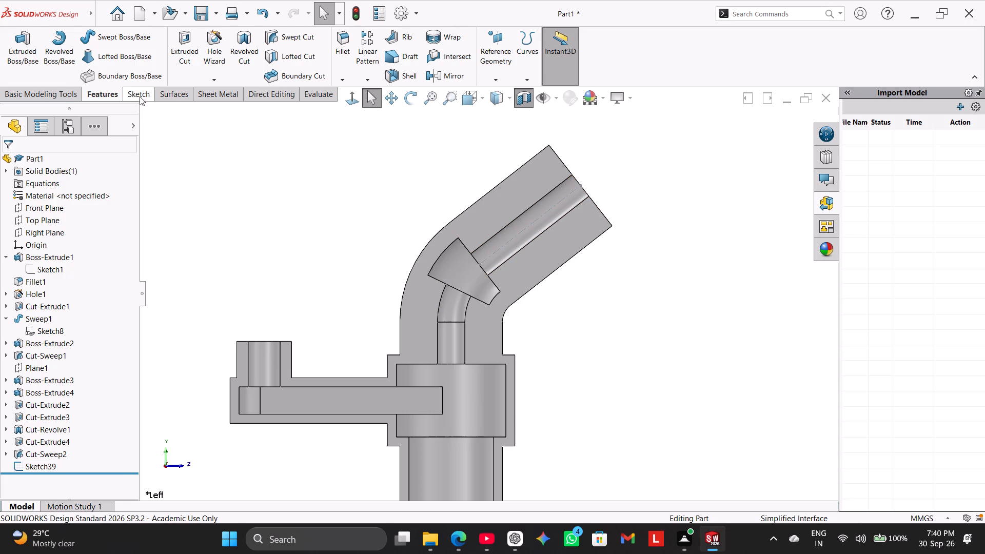
pyautogui.doubleClick(515, 238)
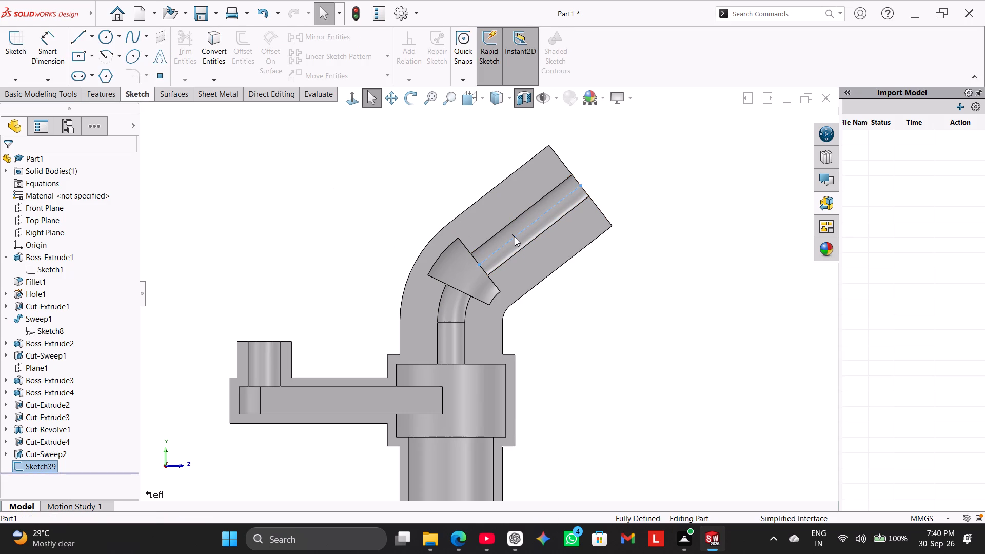
pyautogui.click(346, 194)
pyautogui.doubleClick(520, 232)
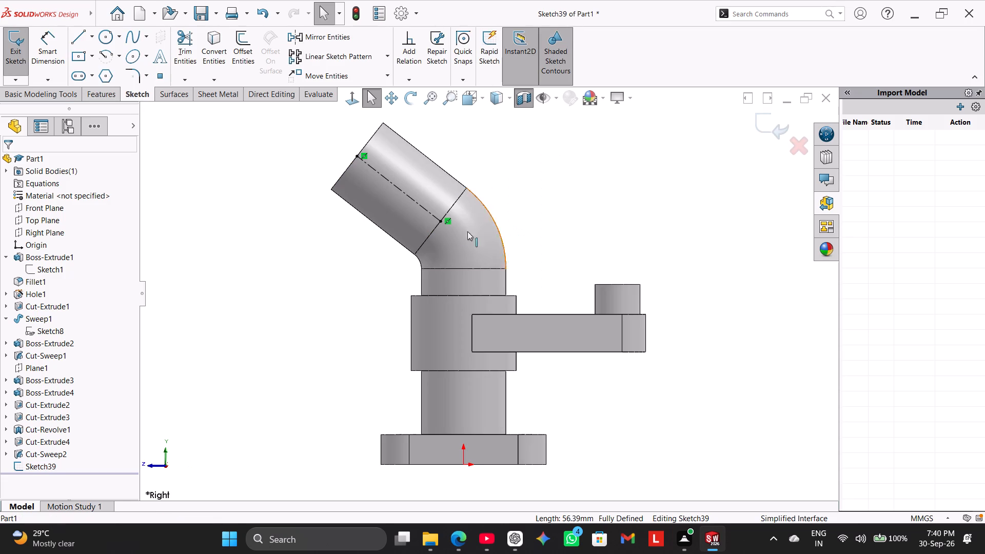
pyautogui.rightClick(406, 195)
pyautogui.click(435, 178)
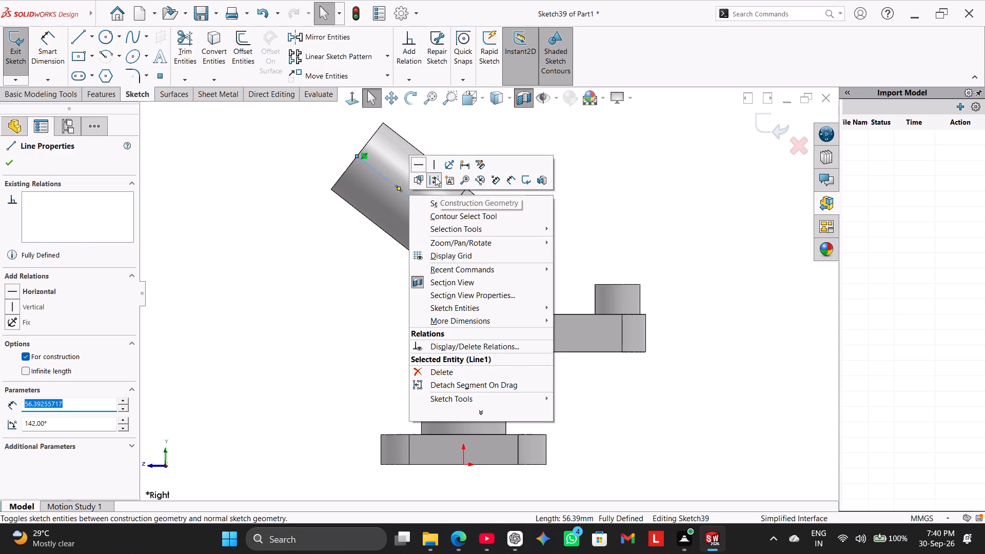
pyautogui.click(110, 99)
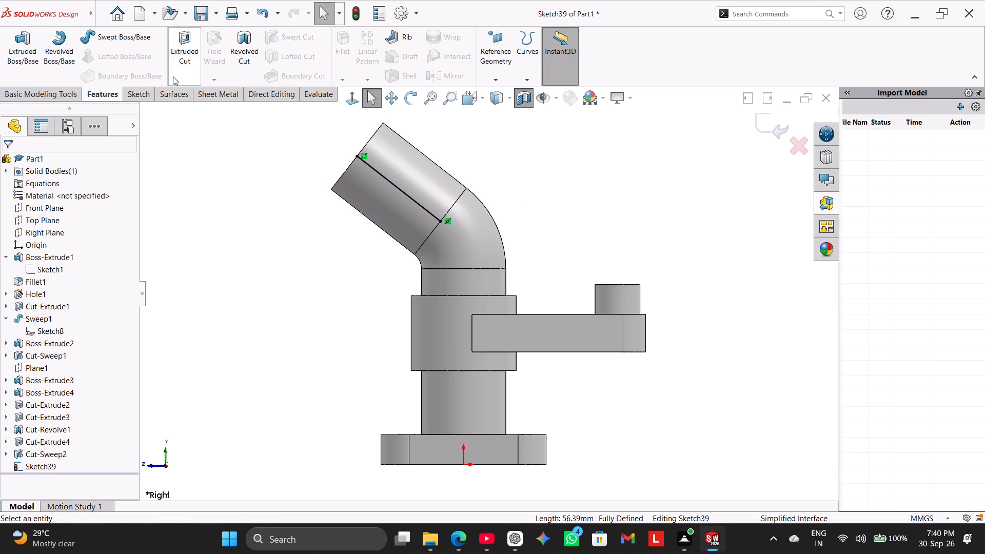
pyautogui.click(130, 89)
pyautogui.click(12, 58)
# Make a circular-profile swept cut of 35 mm diameter along the inclined line in Sketch39 and show the sectioned side.
pyautogui.click(98, 95)
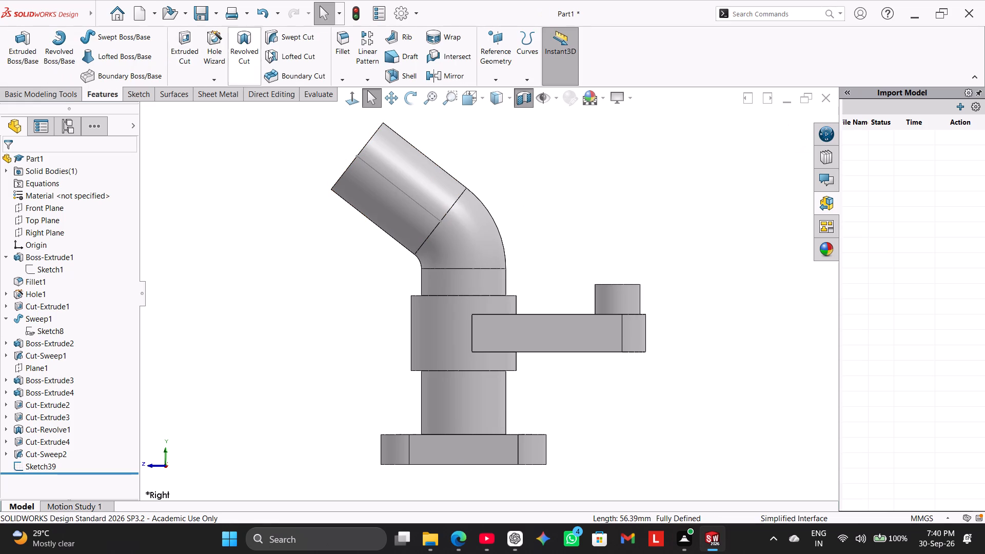
pyautogui.click(284, 37)
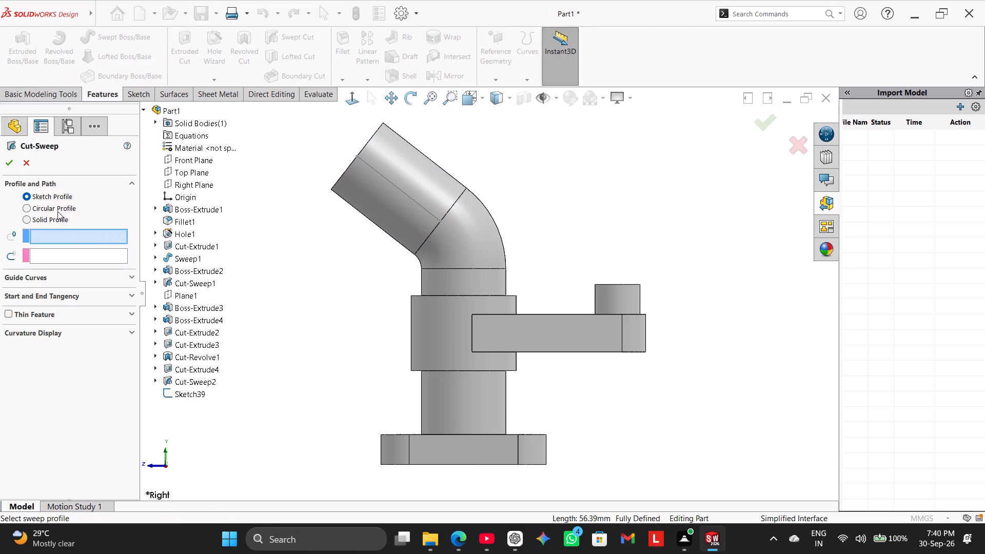
pyautogui.click(56, 210)
pyautogui.click(404, 193)
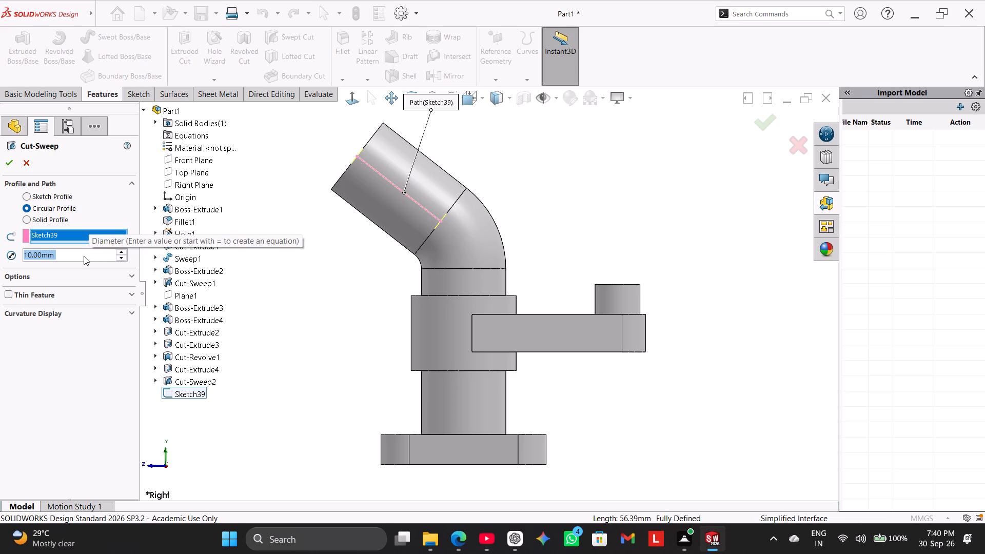
pyautogui.write('35')
pyautogui.press('Return')
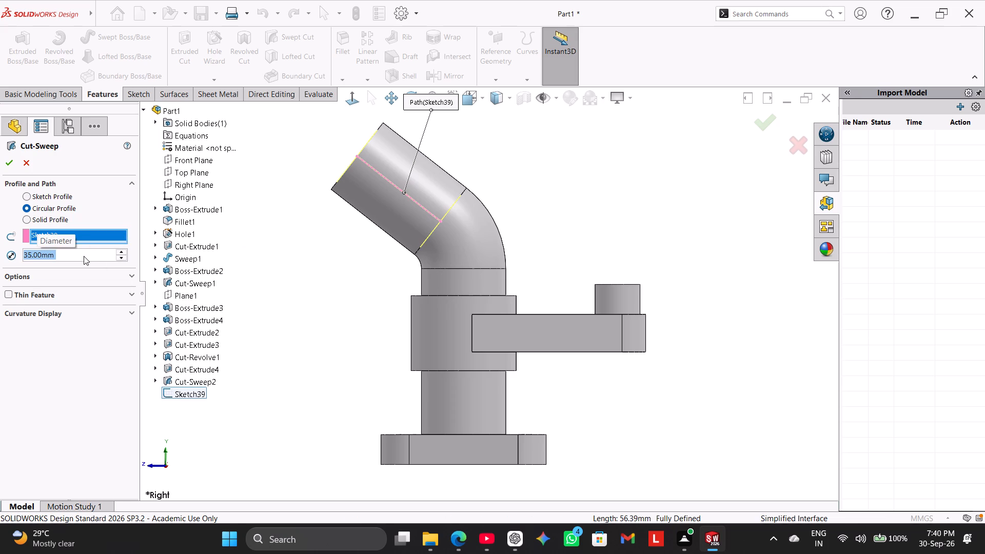
pyautogui.click(8, 159)
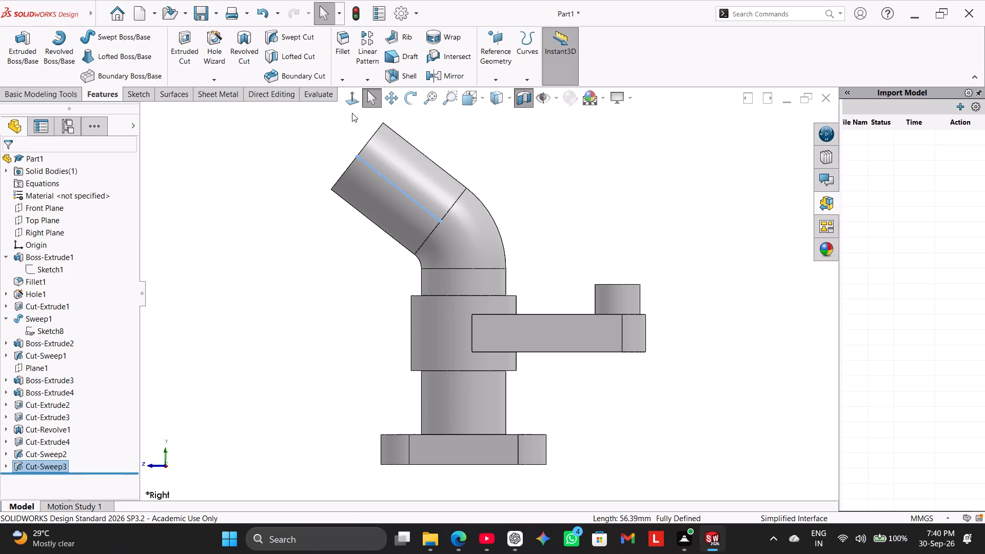
pyautogui.click(351, 108)
pyautogui.click(351, 100)
pyautogui.click(326, 172)
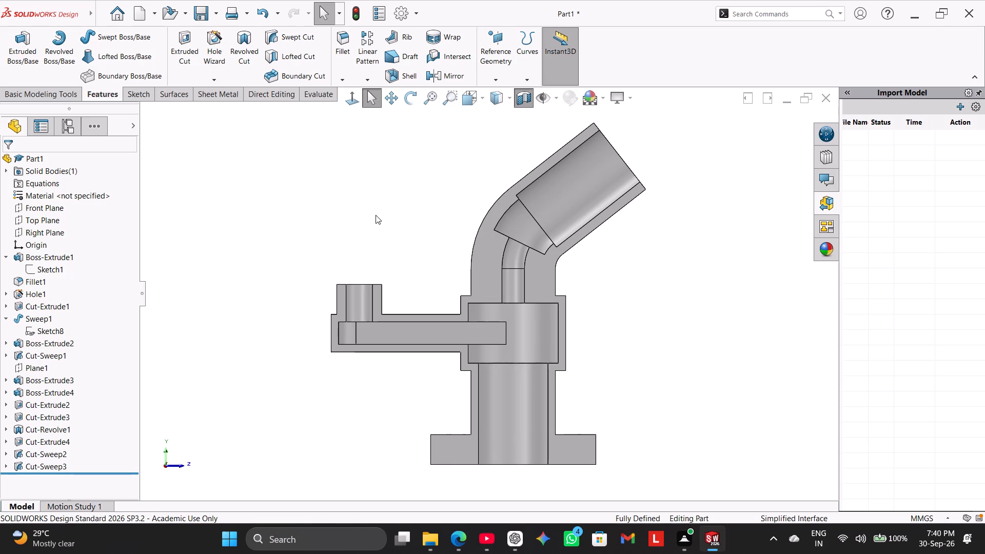
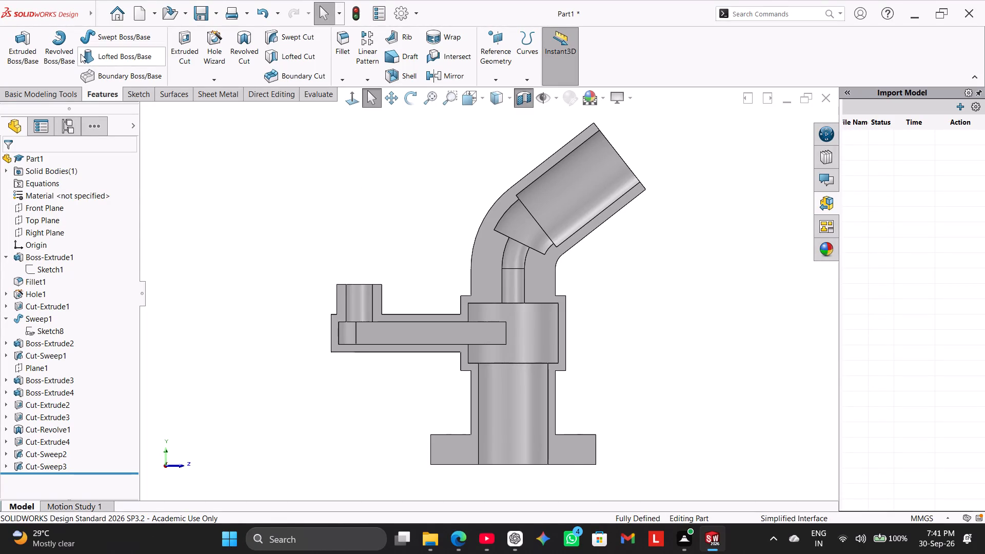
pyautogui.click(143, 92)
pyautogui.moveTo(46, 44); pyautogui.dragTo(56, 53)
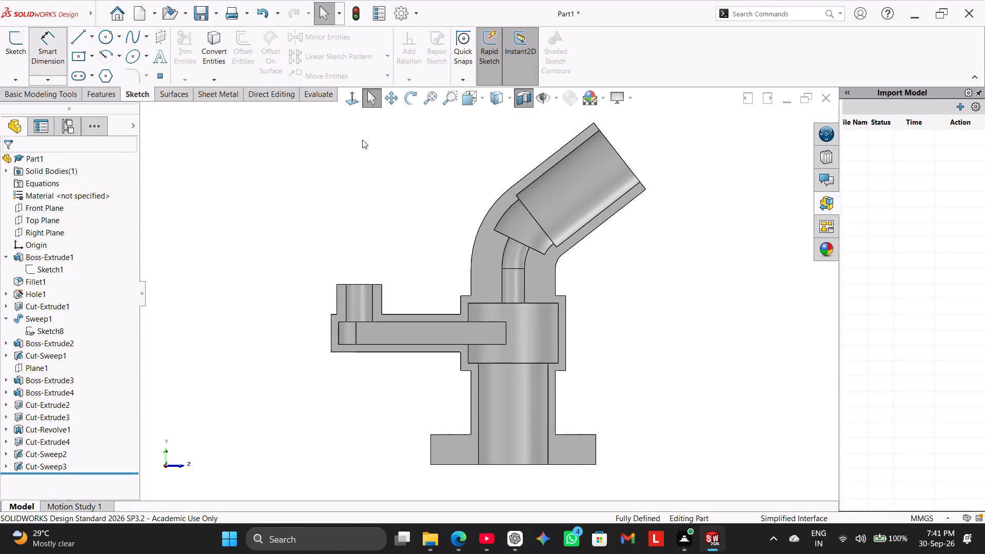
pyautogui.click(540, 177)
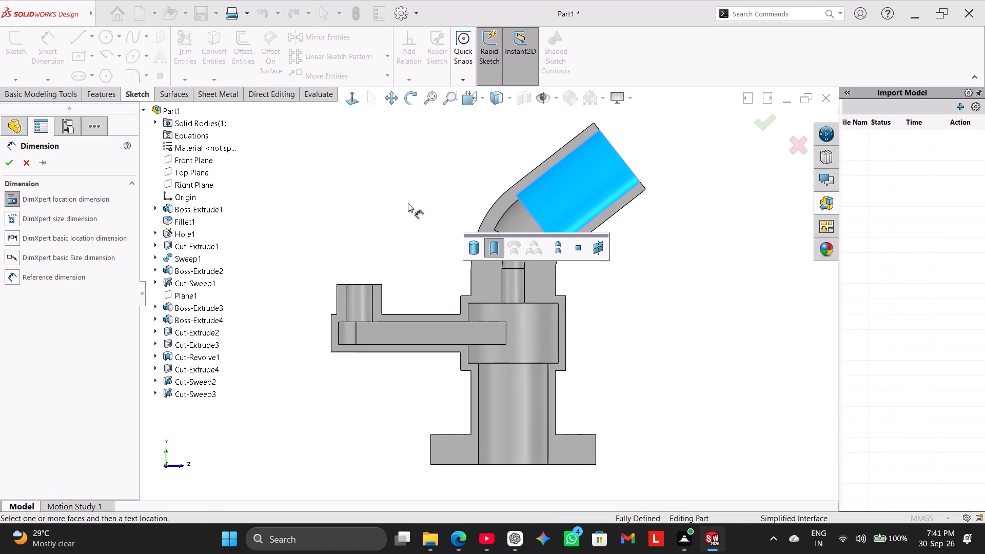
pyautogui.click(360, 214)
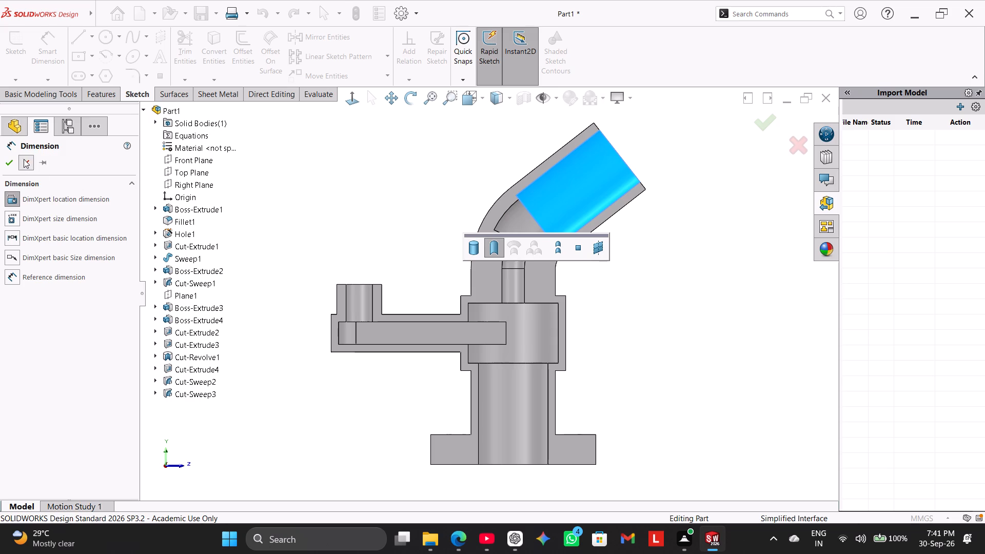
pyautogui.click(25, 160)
# In a temporary sketch on the Right Plane, check the inclined bore's length between its two end edges, and exit the sketch.
pyautogui.click(47, 231)
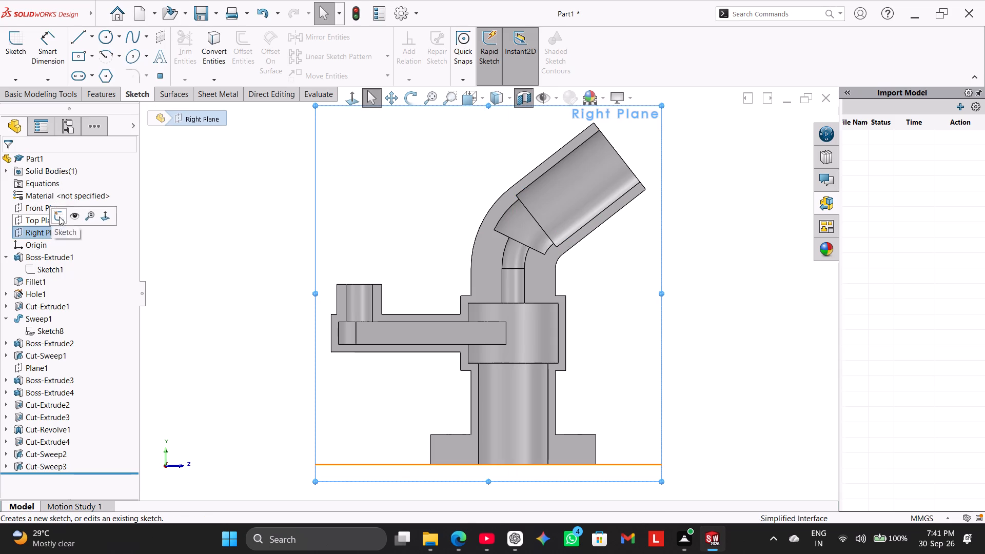
pyautogui.click(59, 216)
pyautogui.click(346, 97)
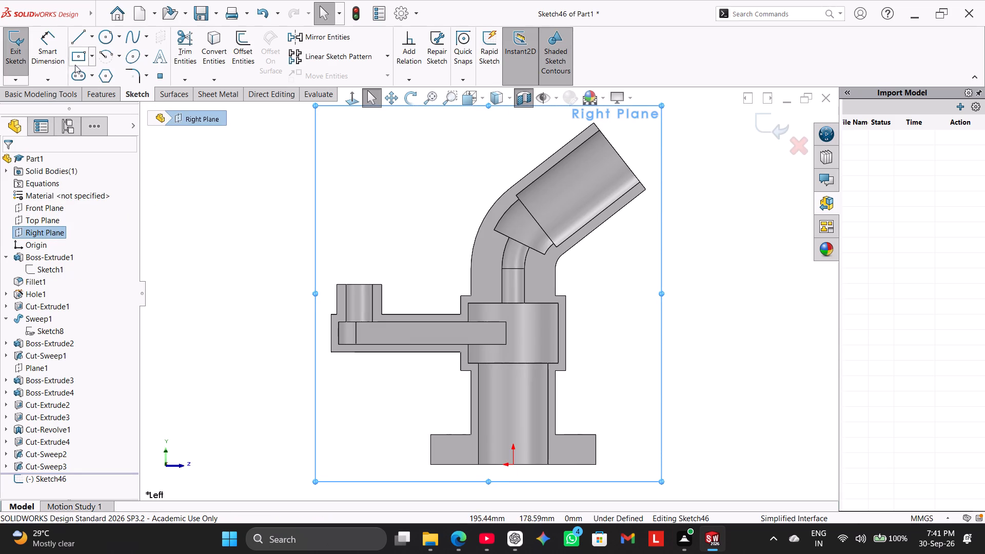
pyautogui.click(57, 52)
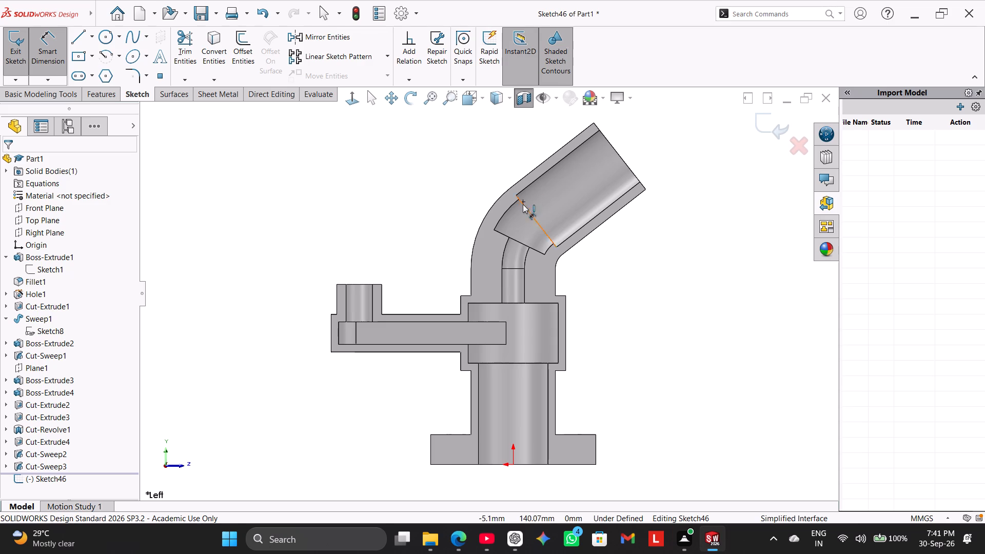
pyautogui.click(524, 205)
pyautogui.click(606, 138)
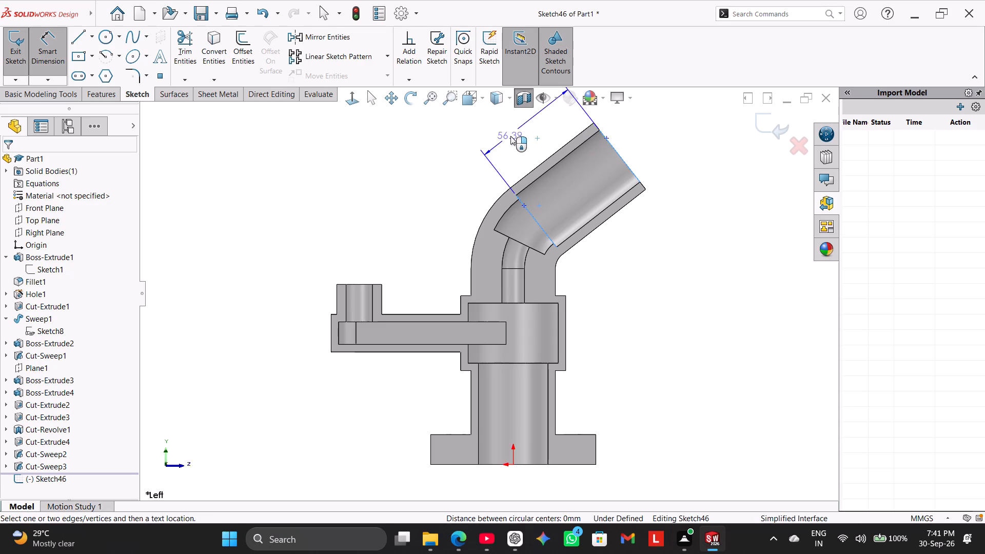
pyautogui.click(40, 56)
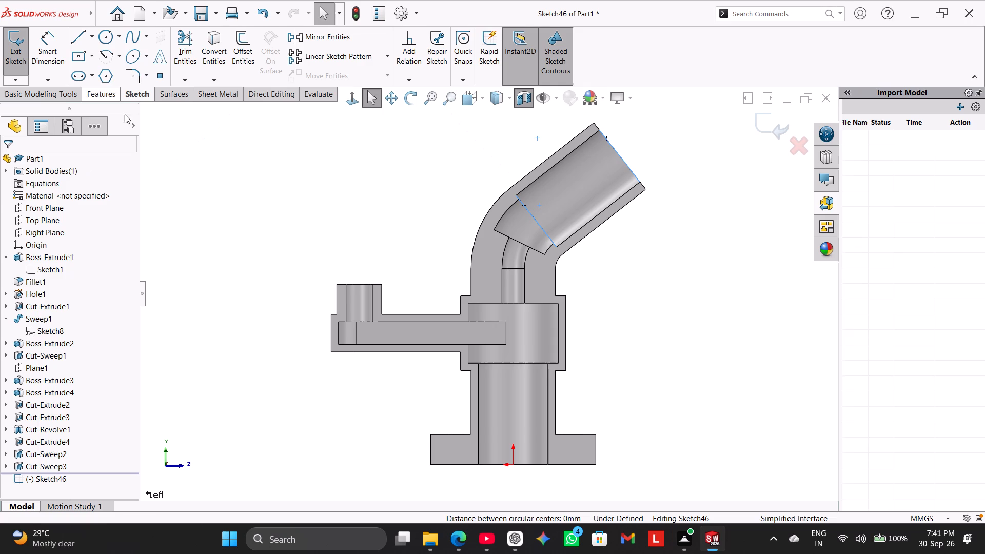
pyautogui.click(265, 175)
pyautogui.scroll(2, 366, 238)
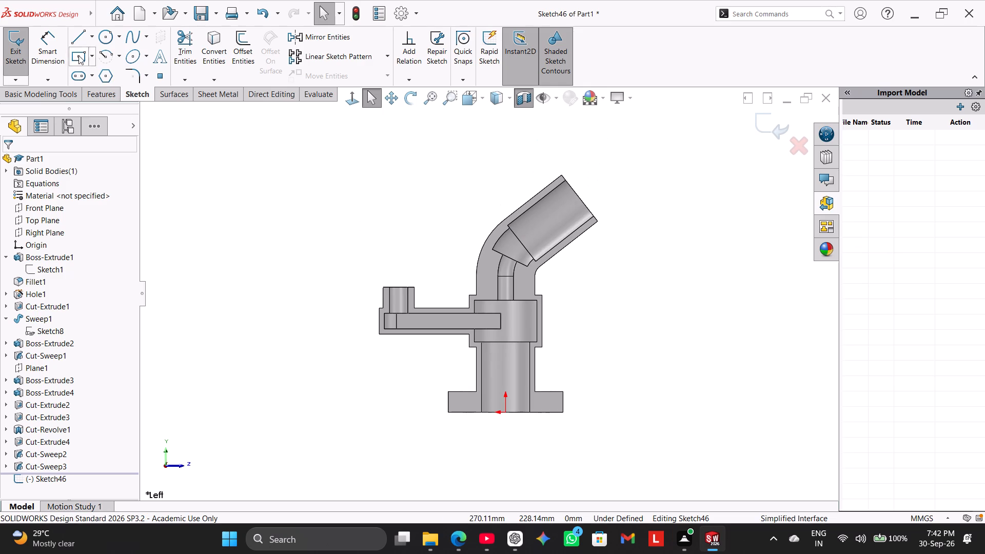
pyautogui.click(11, 55)
# Show the whole part in isometric view with the section view turned off.
pyautogui.moveTo(286, 286); pyautogui.dragTo(413, 195, button='right')
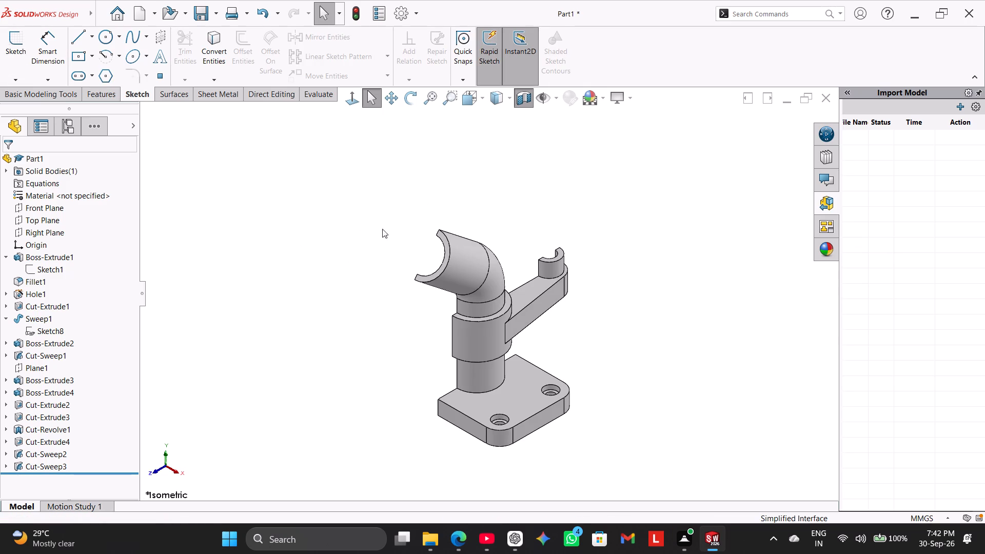
pyautogui.click(517, 95)
pyautogui.moveTo(319, 319); pyautogui.dragTo(452, 179, button='right')
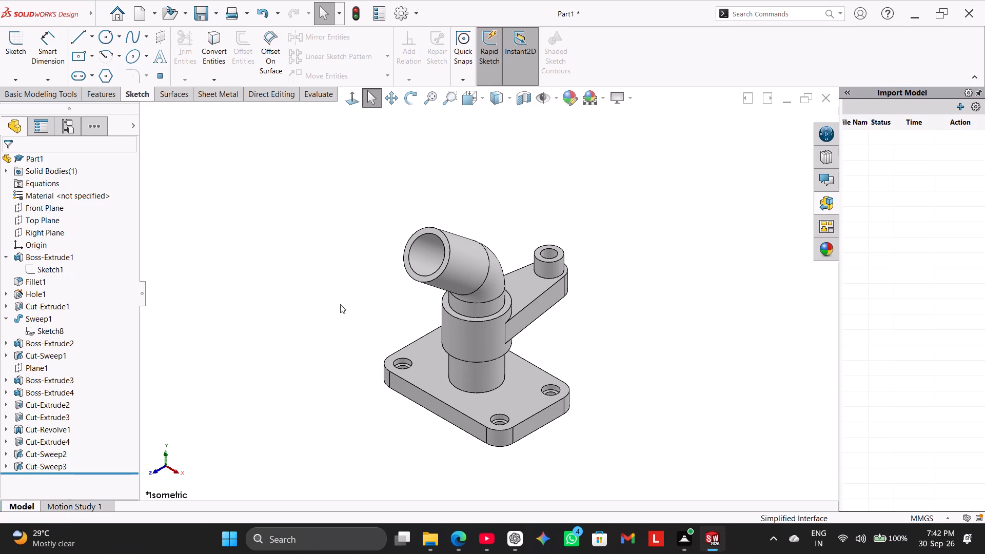
# On the base plate's long front side face, sketch a corner rectangle about 8 mm high rising from the bottom edge.
pyautogui.rightClick(434, 405)
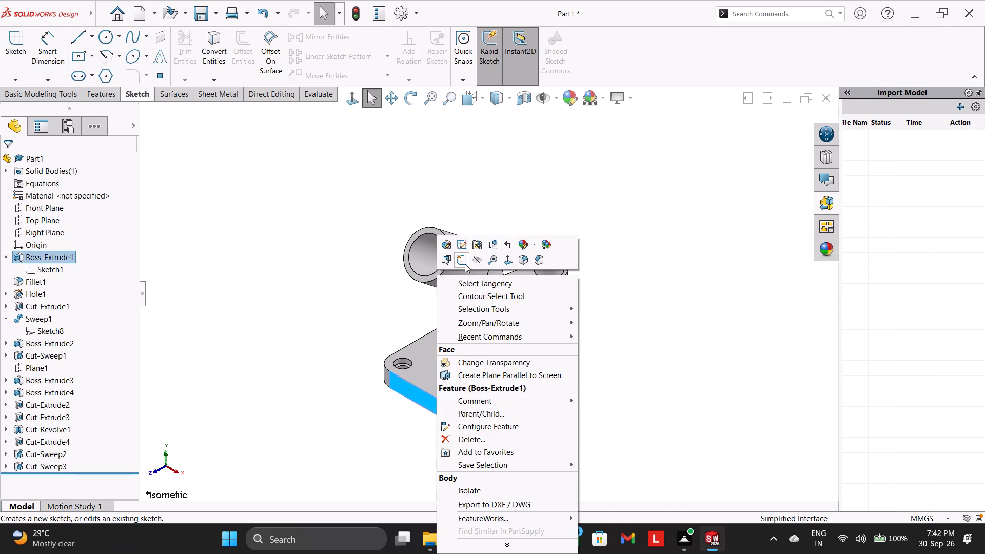
pyautogui.click(465, 260)
pyautogui.click(295, 323)
pyautogui.scroll(2, 399, 377)
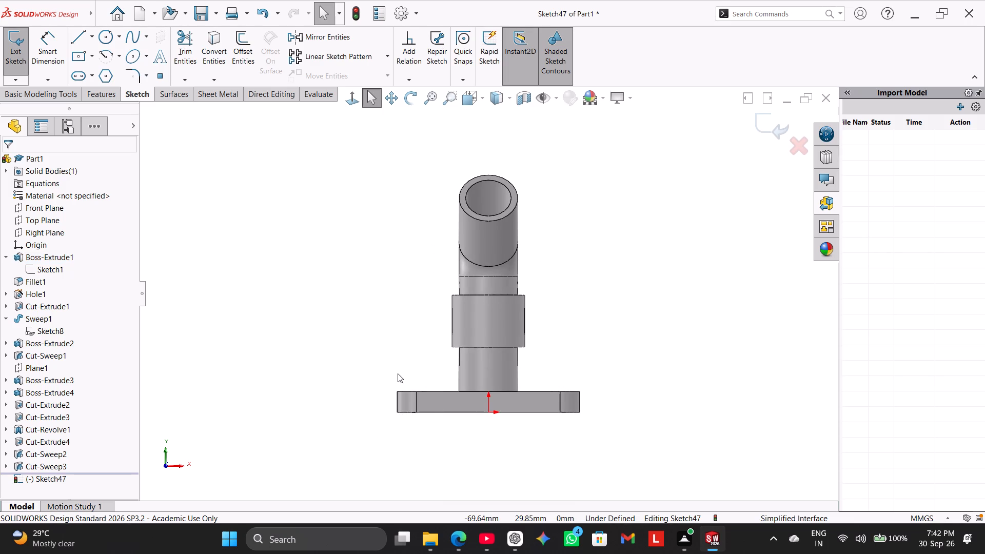
pyautogui.click(80, 56)
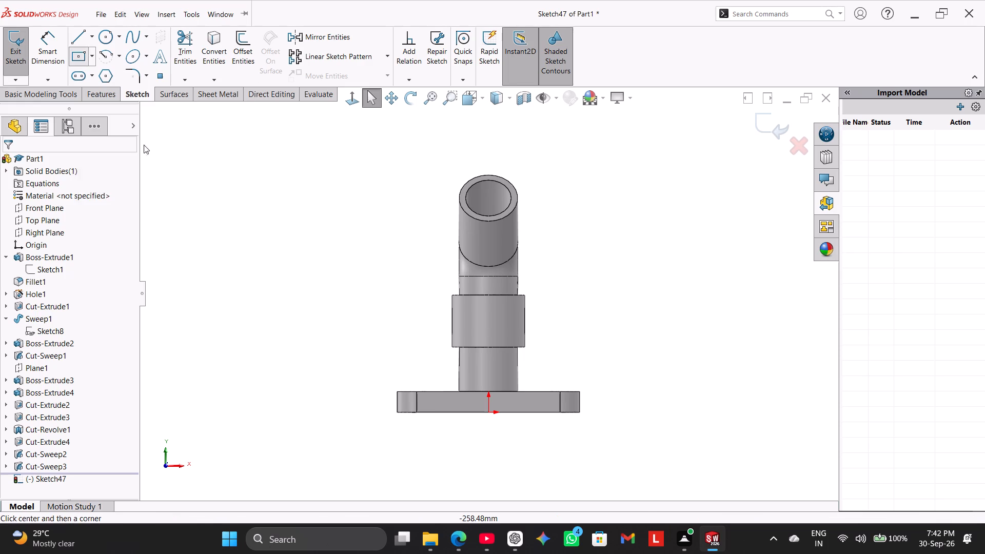
pyautogui.click(541, 411)
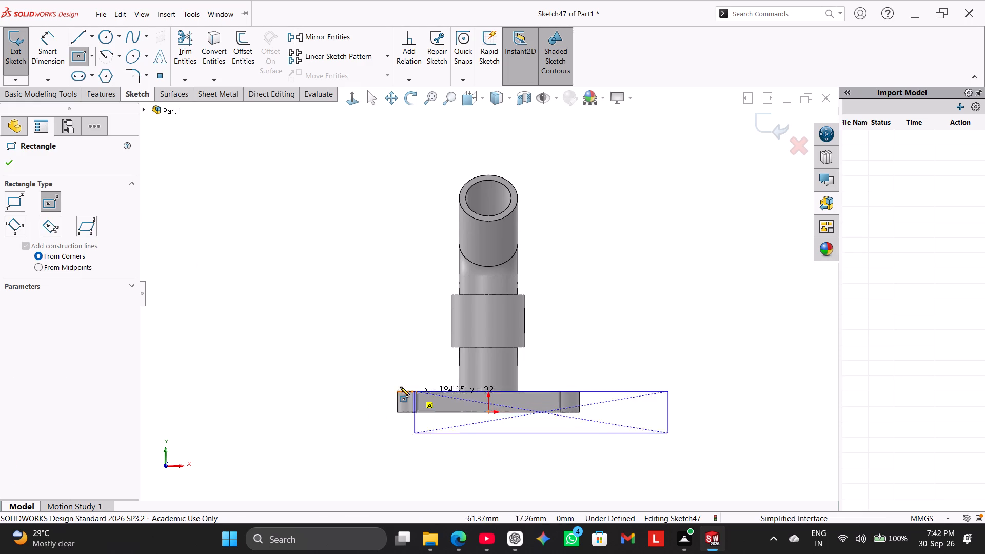
pyautogui.click(90, 55)
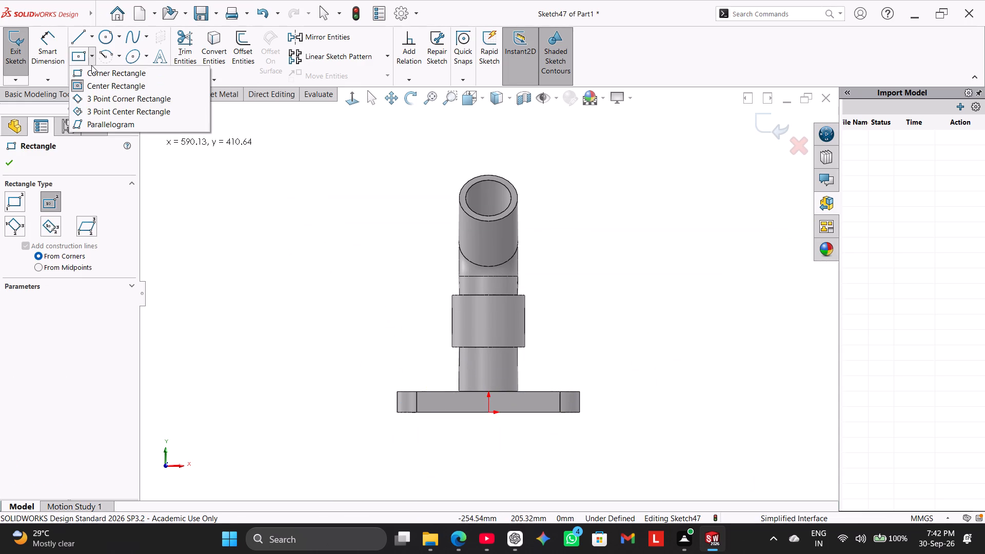
pyautogui.click(92, 68)
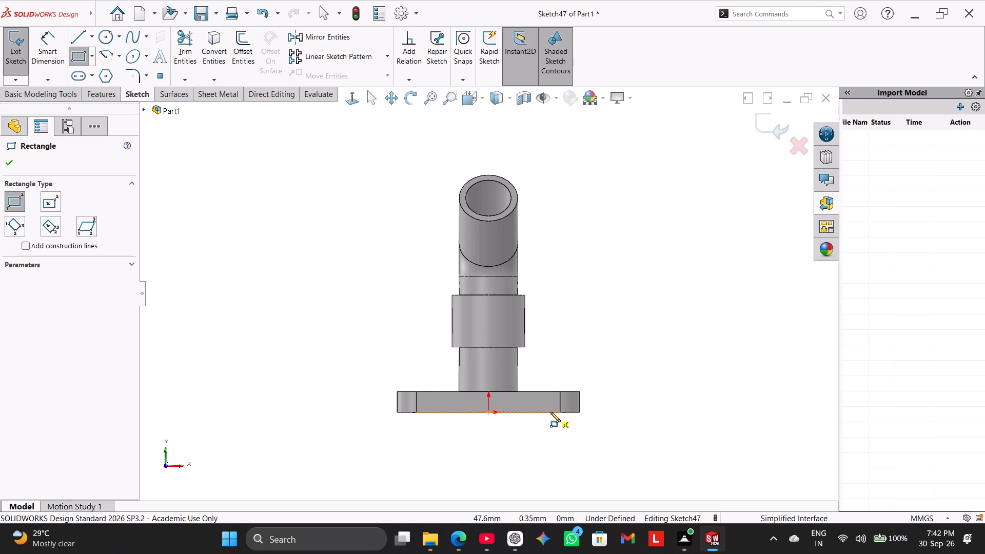
pyautogui.click(550, 412)
pyautogui.click(437, 402)
pyautogui.rightClick(351, 325)
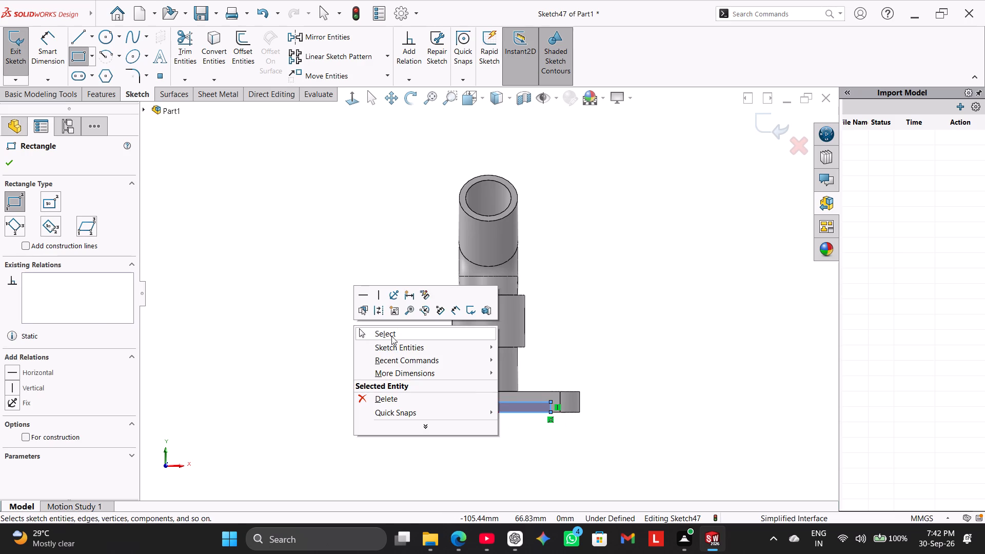
pyautogui.click(391, 334)
# Add a midpoint relation between the rectangle's bottom line and the origin.
pyautogui.keyDown('ctrl'); pyautogui.click(488, 412); pyautogui.keyUp('ctrl')
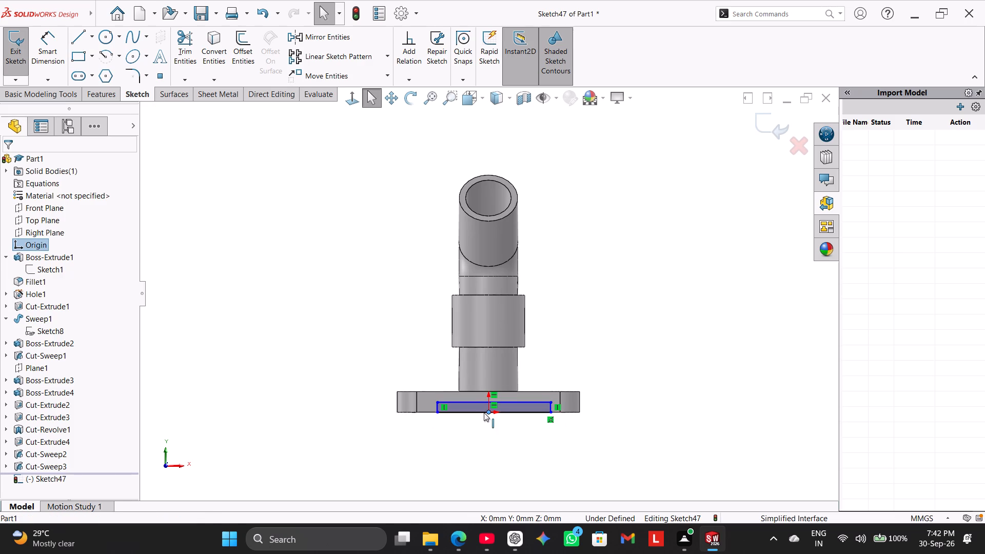
pyautogui.keyDown('ctrl'); pyautogui.click(479, 413); pyautogui.keyUp('ctrl')
pyautogui.click(44, 344)
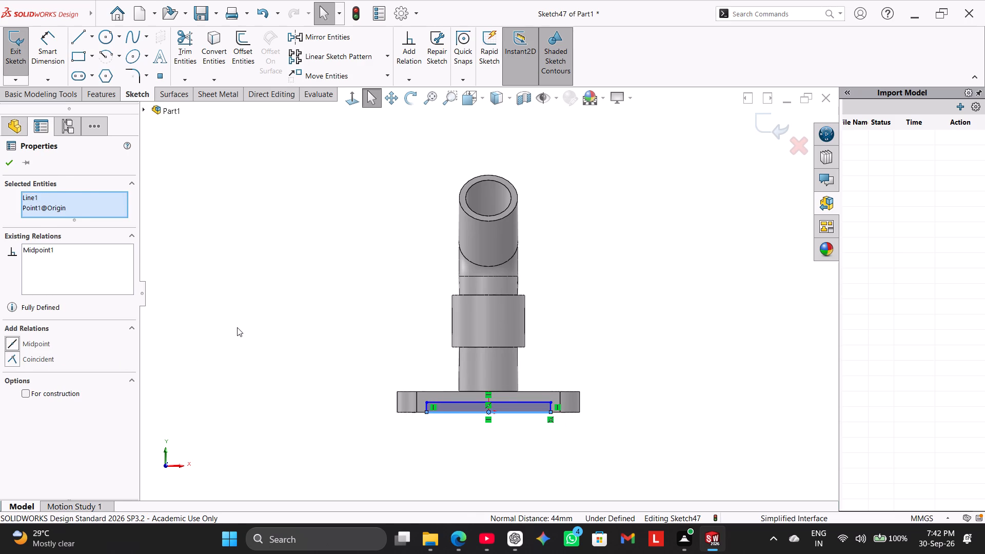
pyautogui.click(237, 327)
# Dimension the rectangle's bottom line to 70 mm.
pyautogui.click(53, 45)
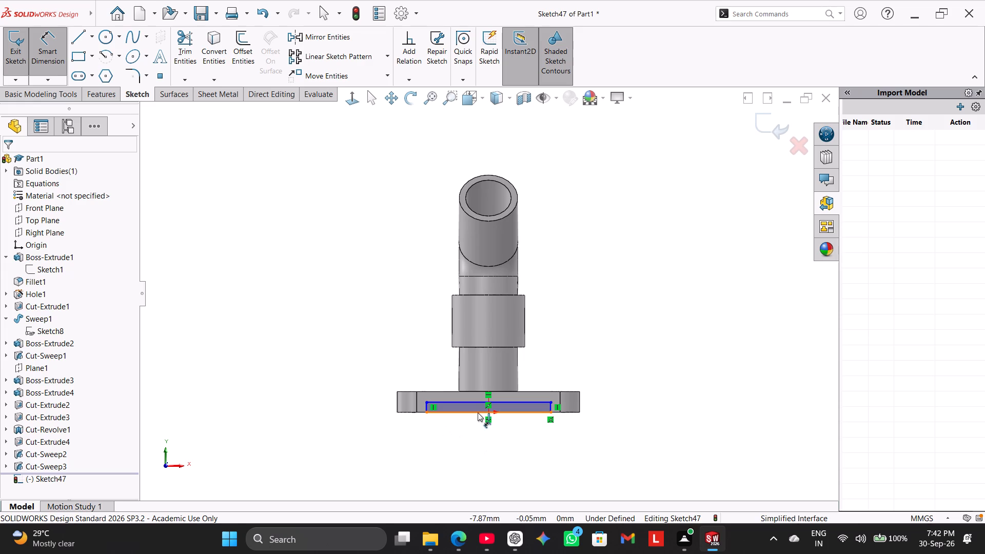
pyautogui.click(478, 411)
pyautogui.click(486, 452)
pyautogui.write('70')
pyautogui.press('Return')
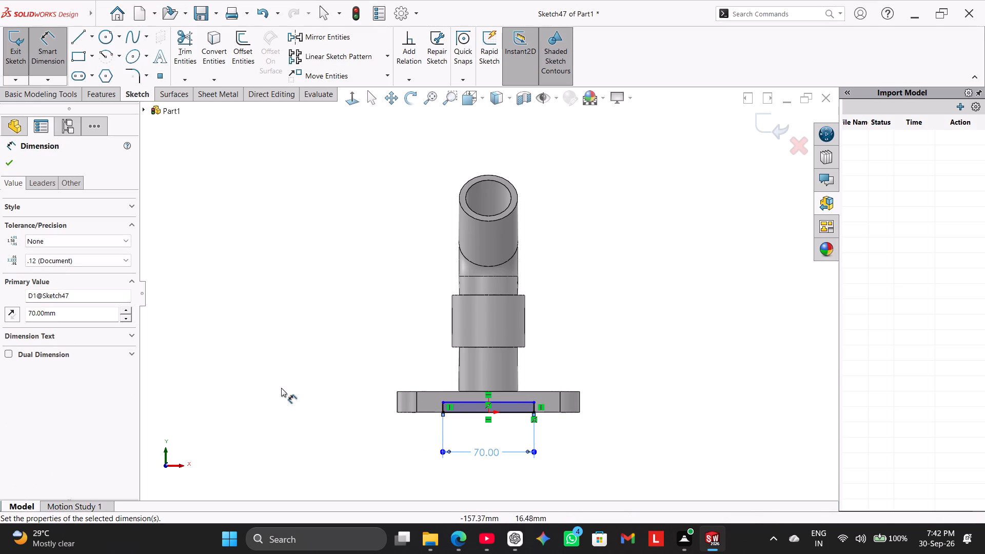
pyautogui.rightClick(273, 368)
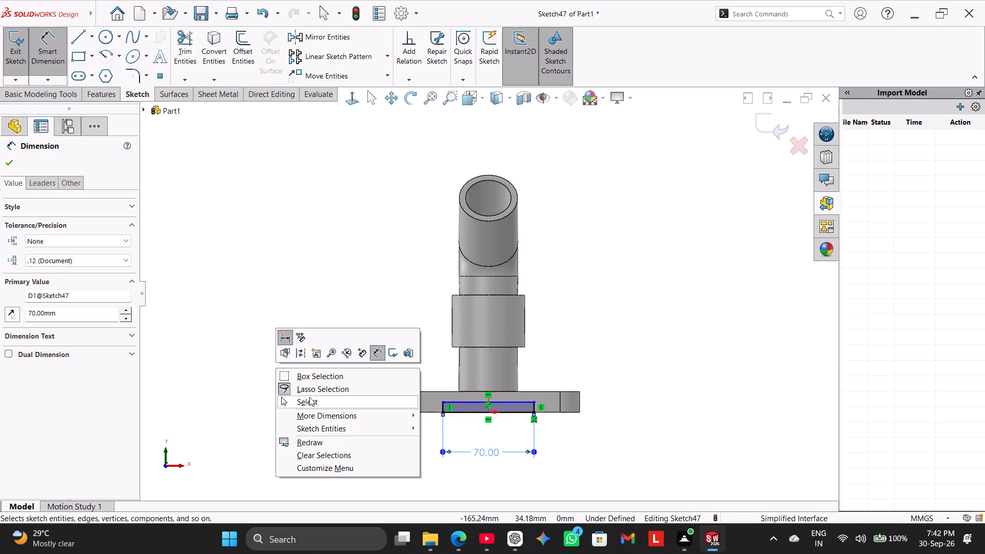
pyautogui.click(311, 402)
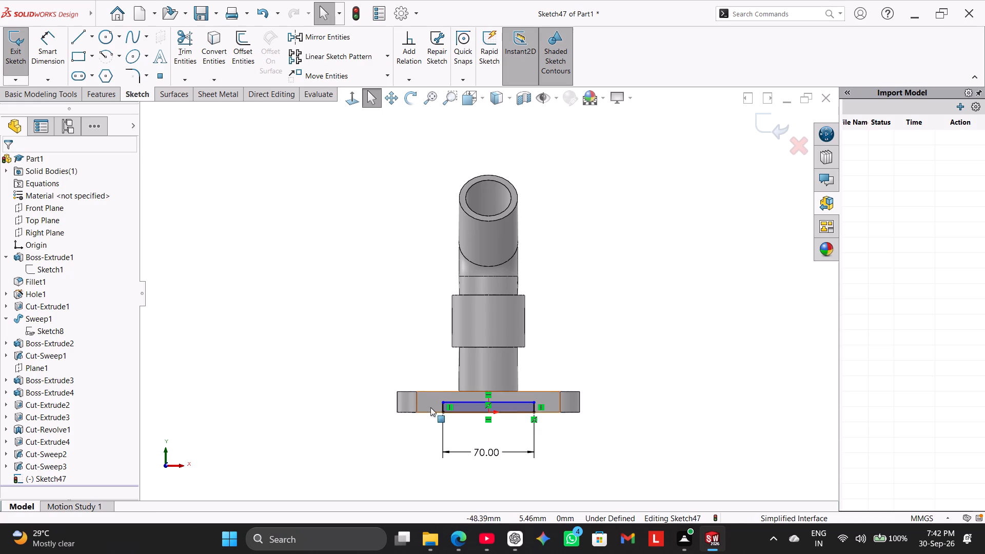
# Dimension the rectangle's height to 3 mm.
pyautogui.scroll(-2, 559, 374)
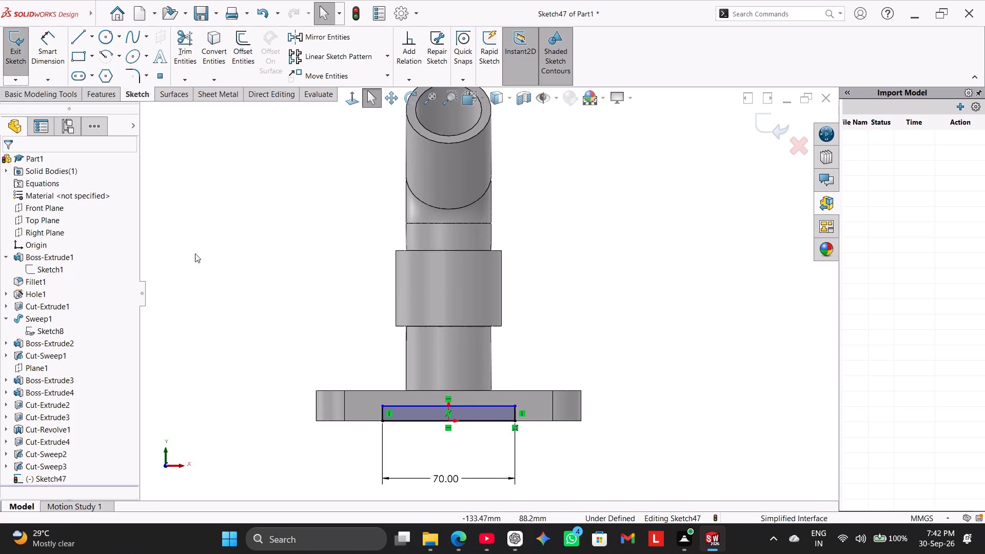
pyautogui.click(53, 50)
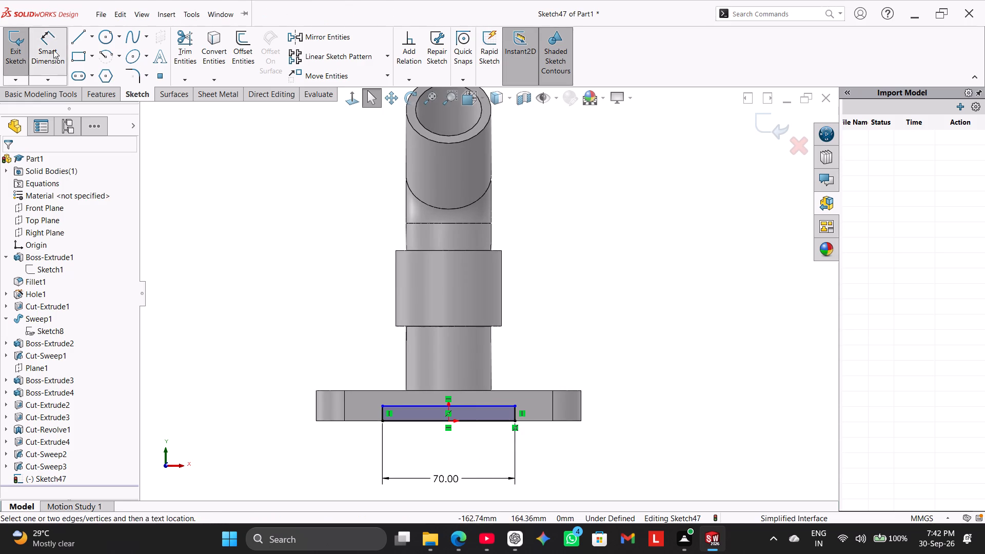
pyautogui.click(515, 413)
pyautogui.click(608, 418)
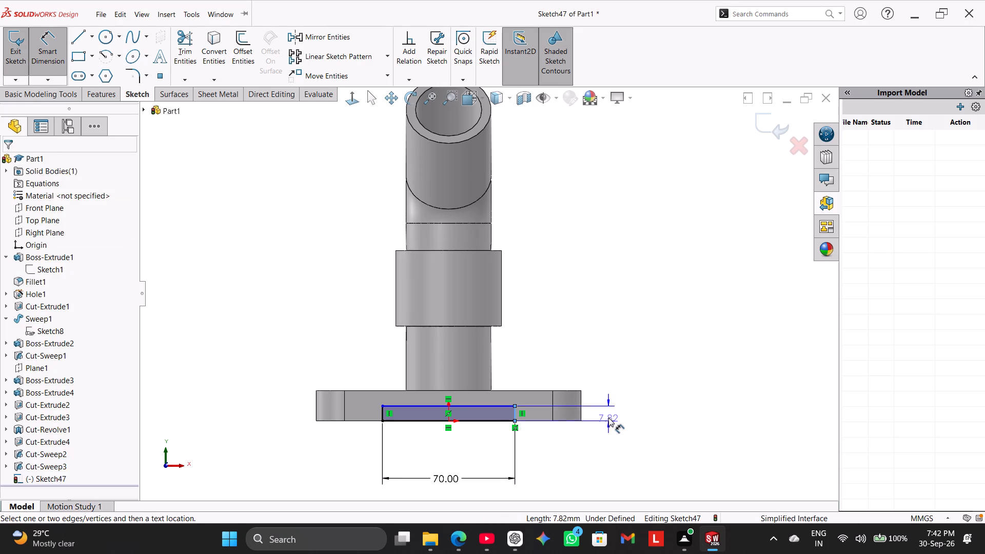
pyautogui.press('3')
pyautogui.press('Return')
pyautogui.rightClick(609, 363)
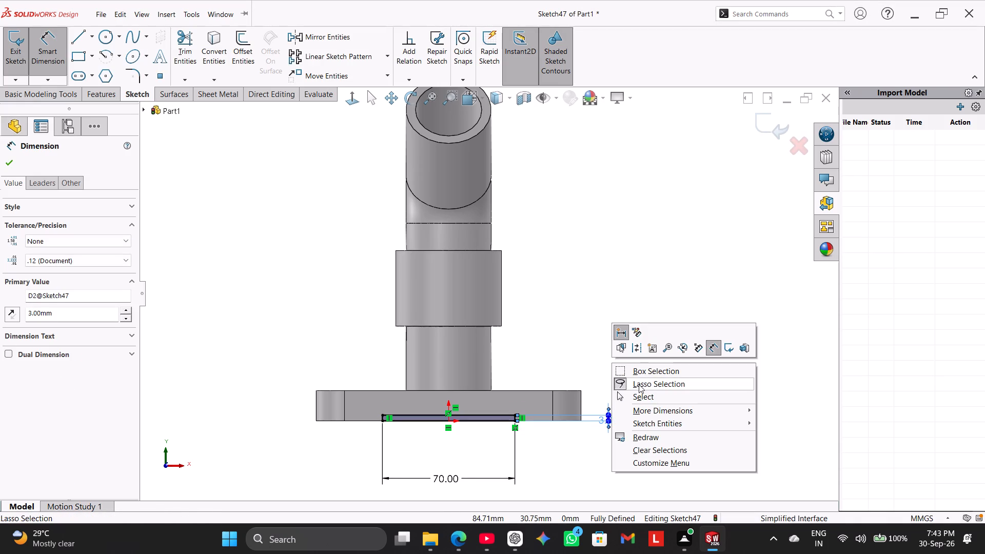
pyautogui.click(652, 398)
# Draw a slanted line from the rectangle's lower right corner up and inward across the plate face.
pyautogui.scroll(-2, 490, 428)
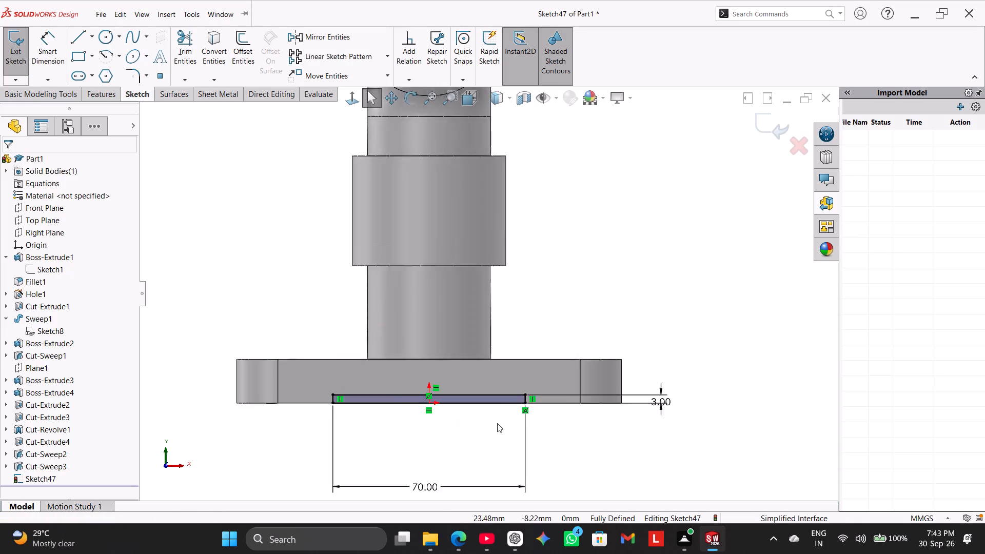
pyautogui.scroll(-3, 497, 423)
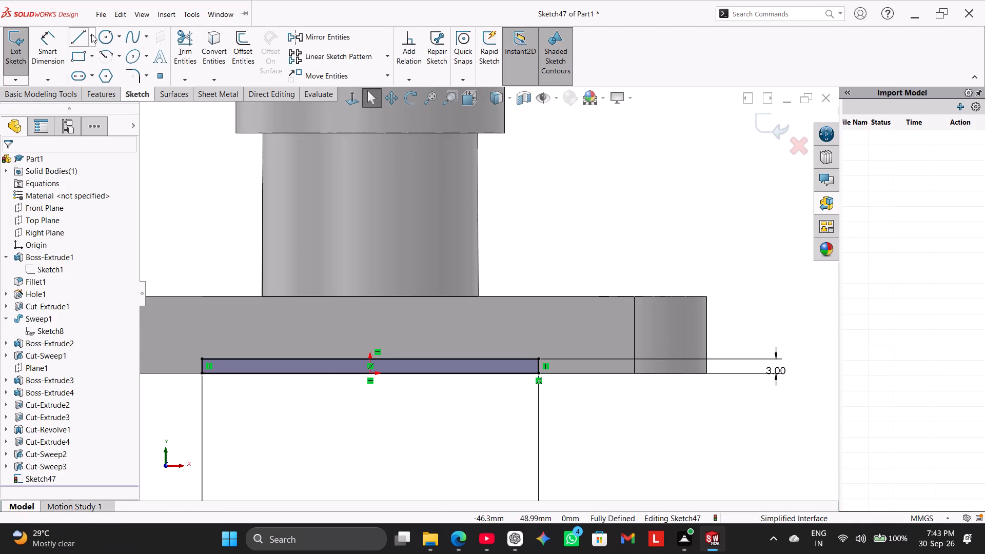
pyautogui.click(82, 35)
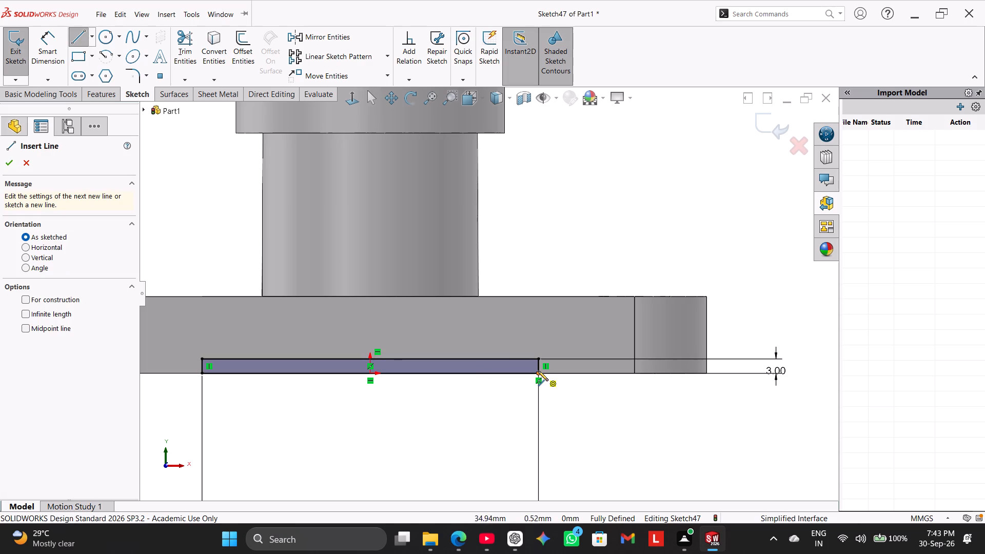
pyautogui.click(540, 372)
pyautogui.click(475, 321)
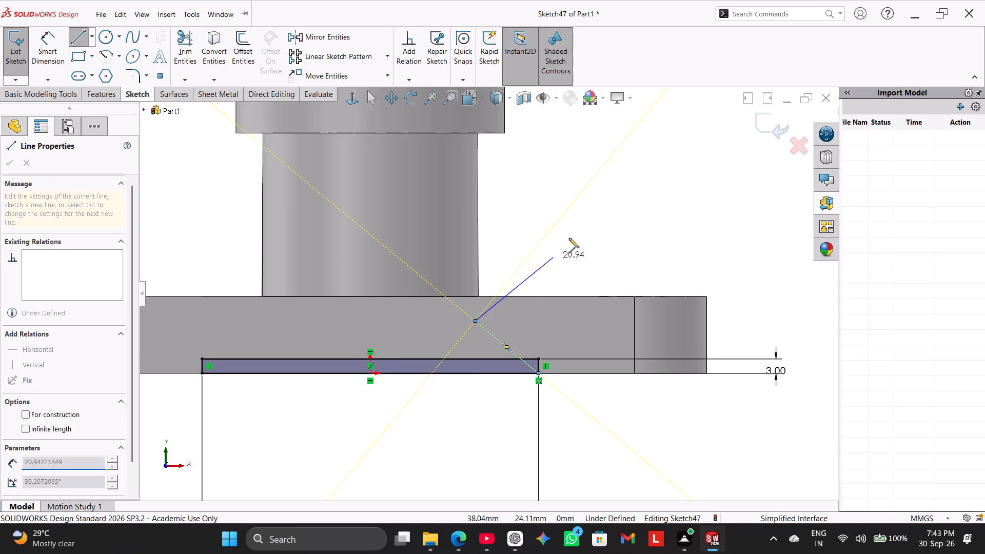
pyautogui.rightClick(573, 230)
pyautogui.click(595, 239)
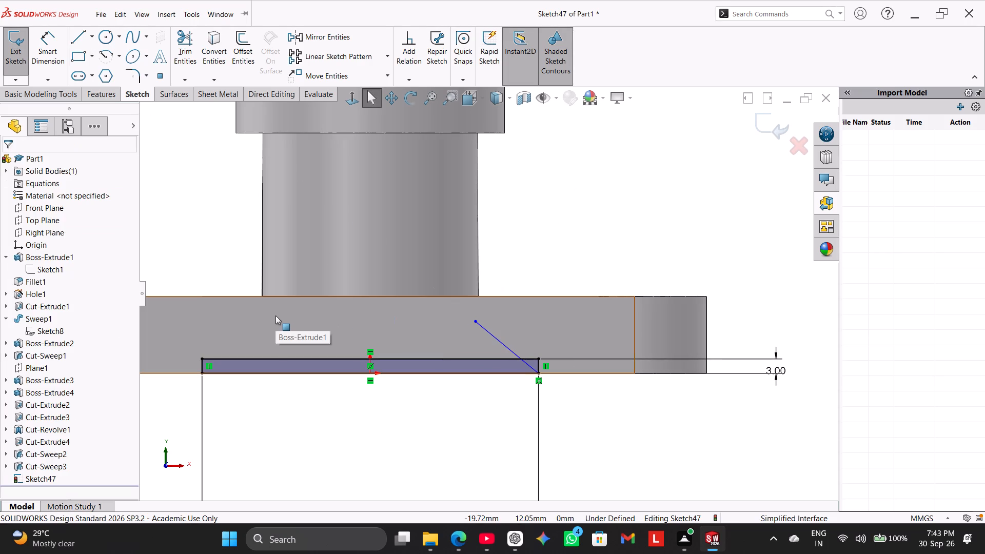
# Dimension the angle between the rectangle's bottom line and the slanted line to 45 degrees.
pyautogui.click(52, 48)
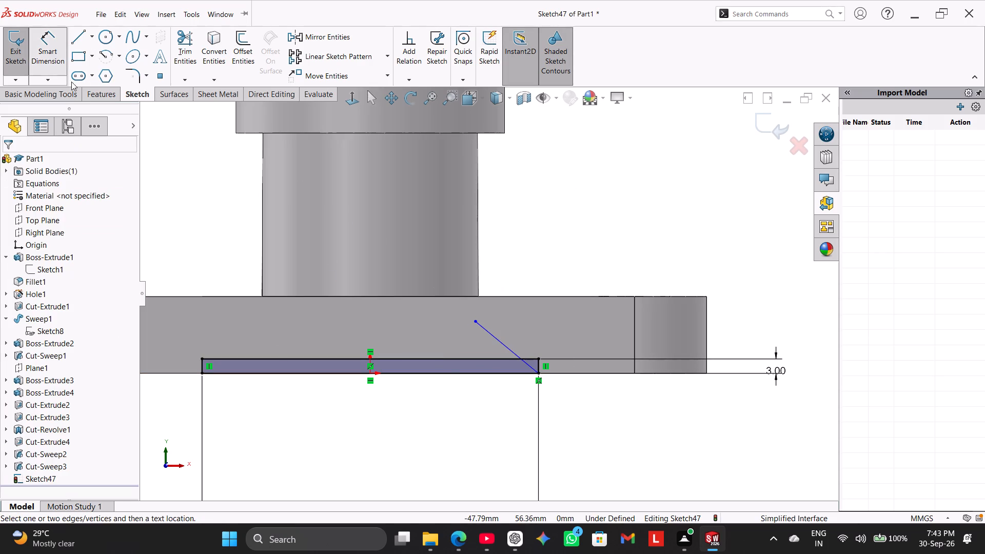
pyautogui.click(439, 374)
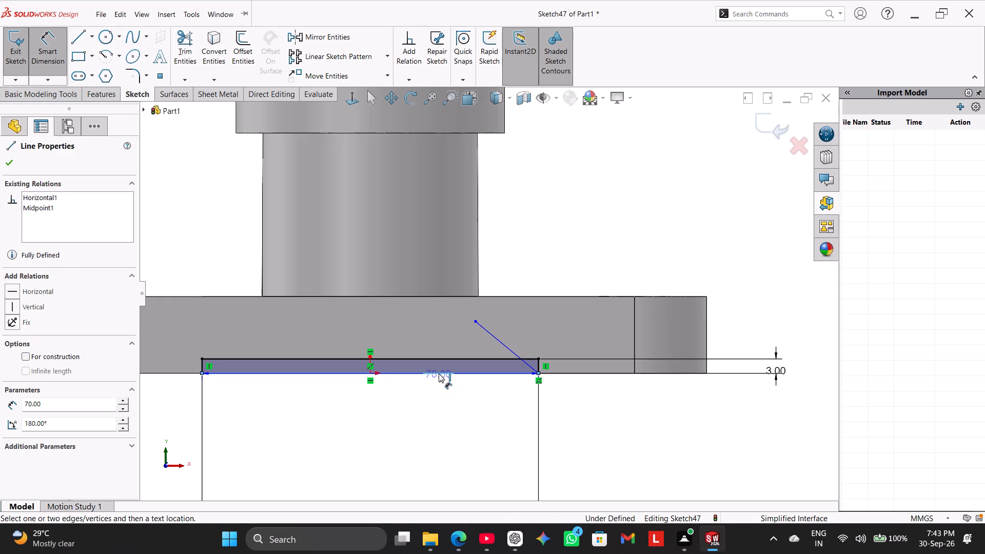
pyautogui.click(486, 330)
pyautogui.click(421, 329)
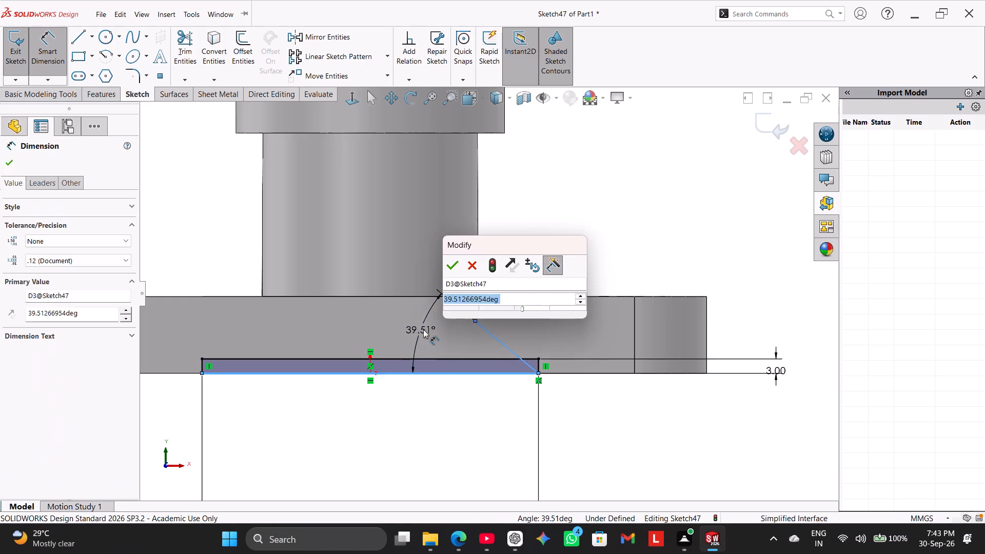
pyautogui.write('45')
pyautogui.press('Return')
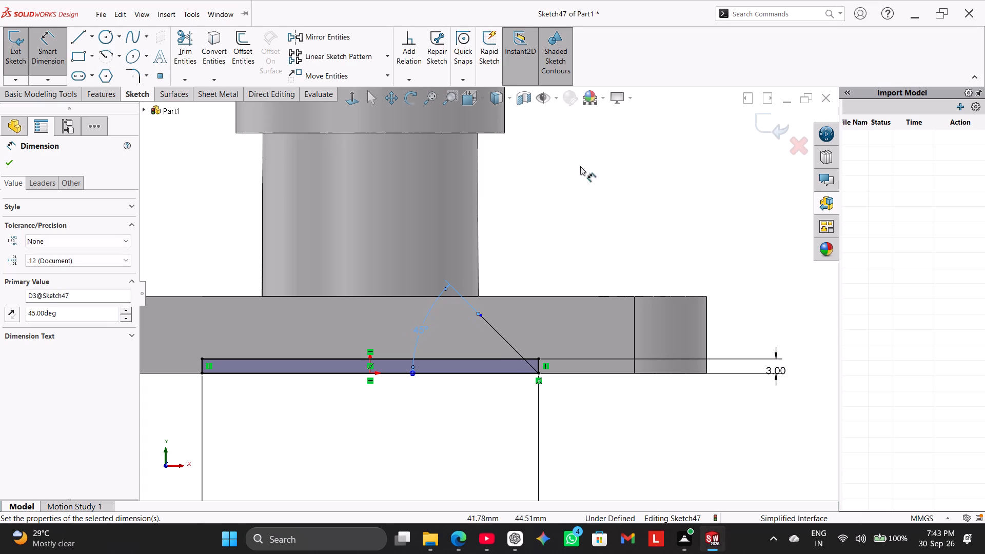
pyautogui.rightClick(599, 204)
pyautogui.click(642, 233)
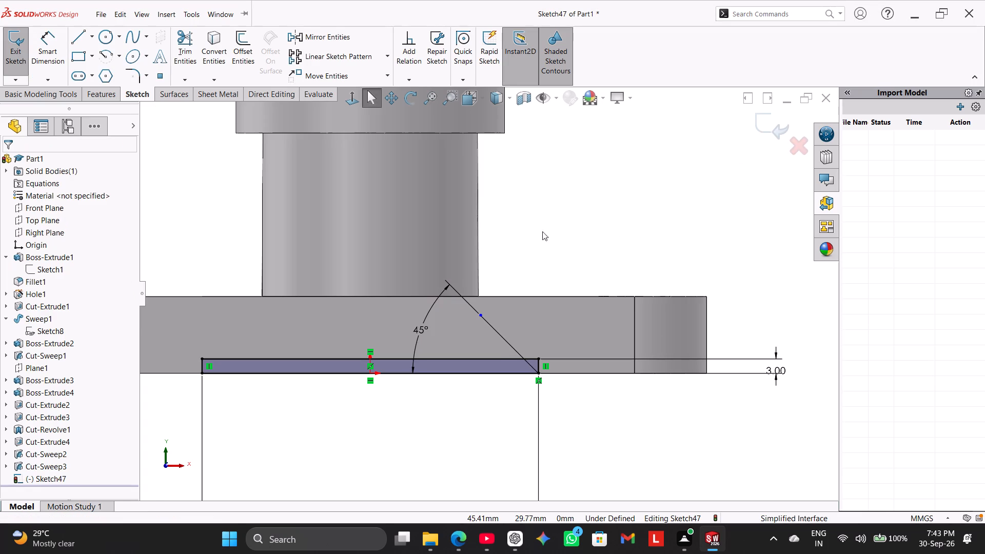
# Trim away the rectangle's right side and the short piece of its top line outside the slanted line.
pyautogui.click(183, 41)
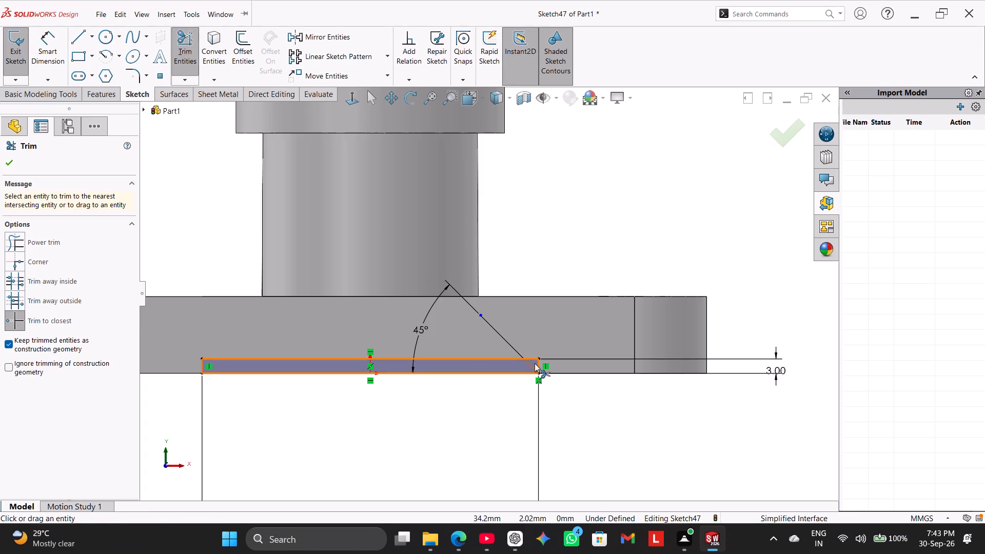
pyautogui.scroll(-3, 542, 362)
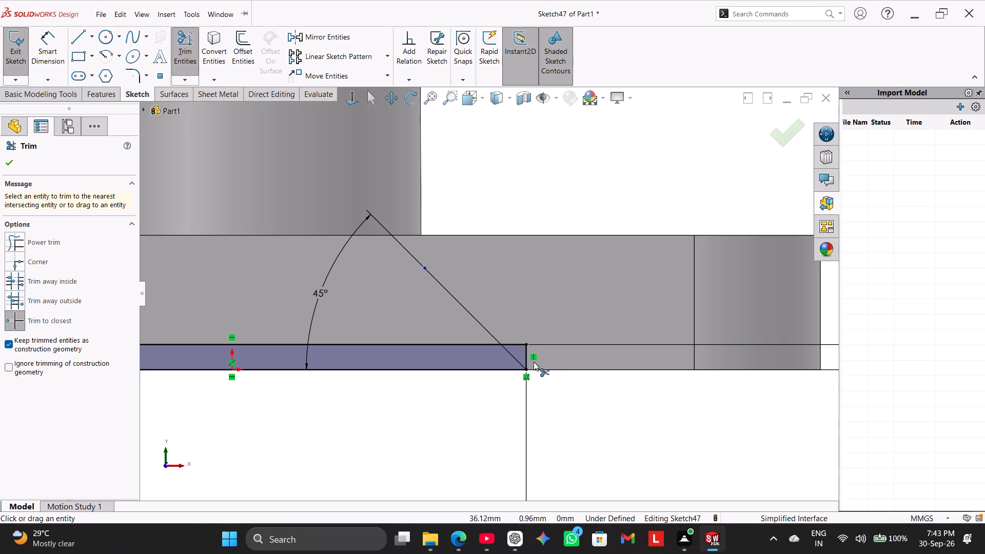
pyautogui.click(529, 359)
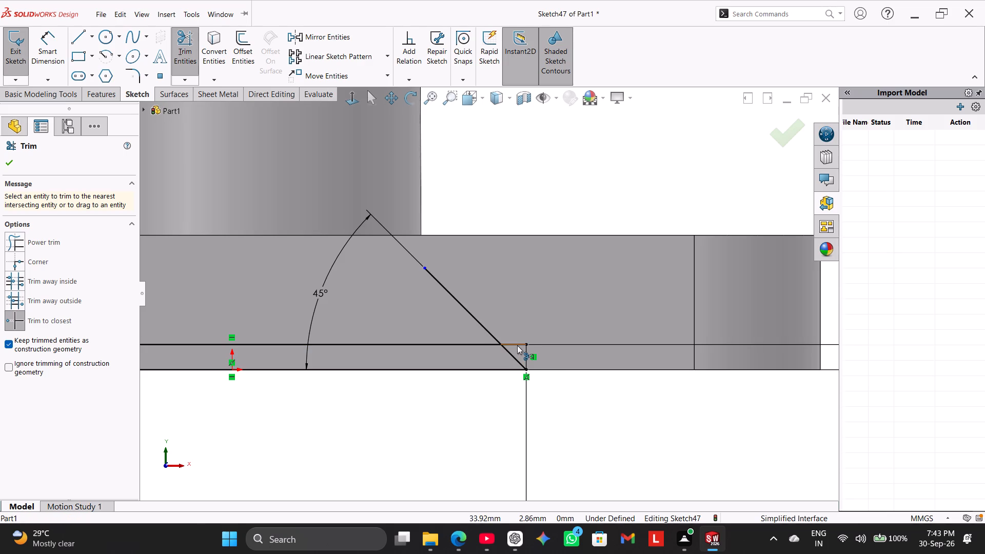
pyautogui.click(517, 345)
pyautogui.scroll(4, 490, 410)
pyautogui.rightClick(395, 368)
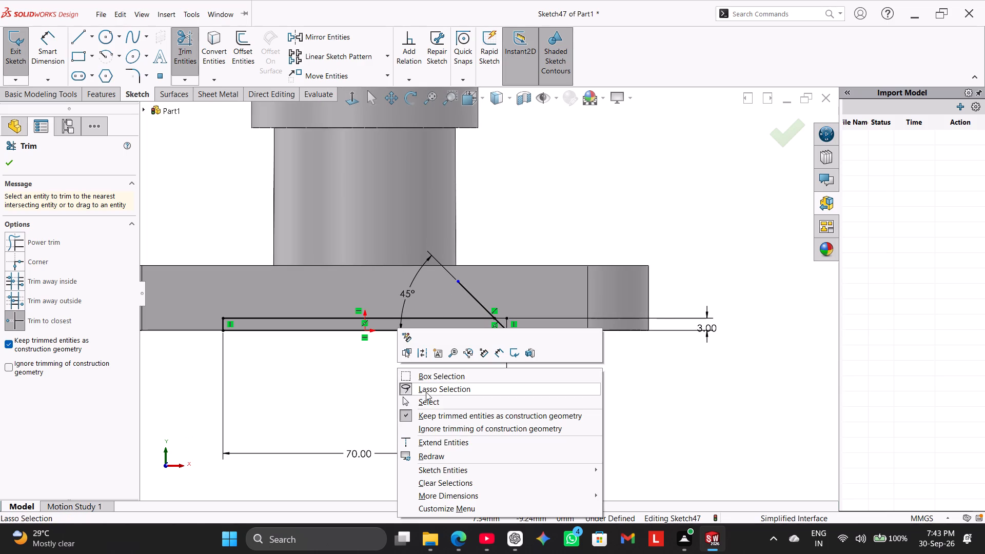
pyautogui.click(358, 359)
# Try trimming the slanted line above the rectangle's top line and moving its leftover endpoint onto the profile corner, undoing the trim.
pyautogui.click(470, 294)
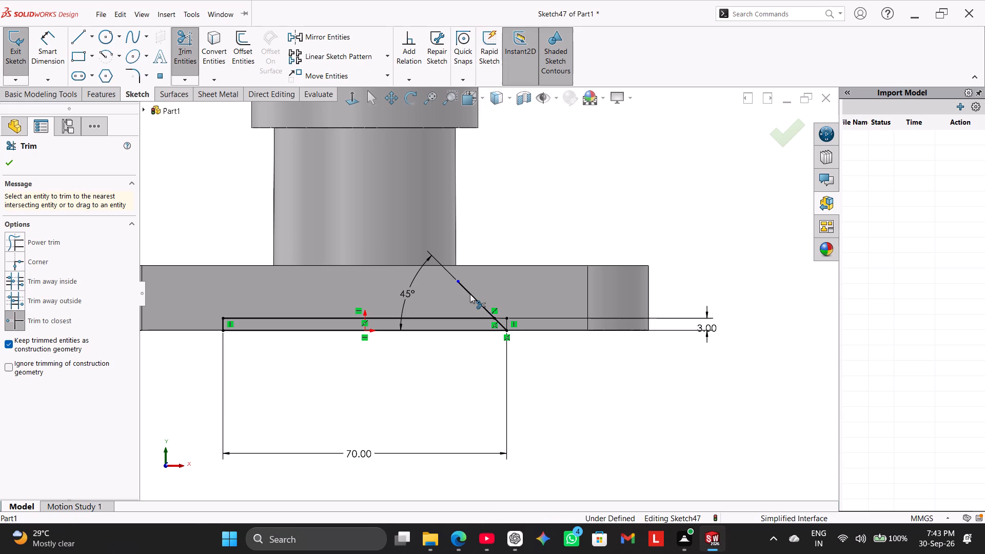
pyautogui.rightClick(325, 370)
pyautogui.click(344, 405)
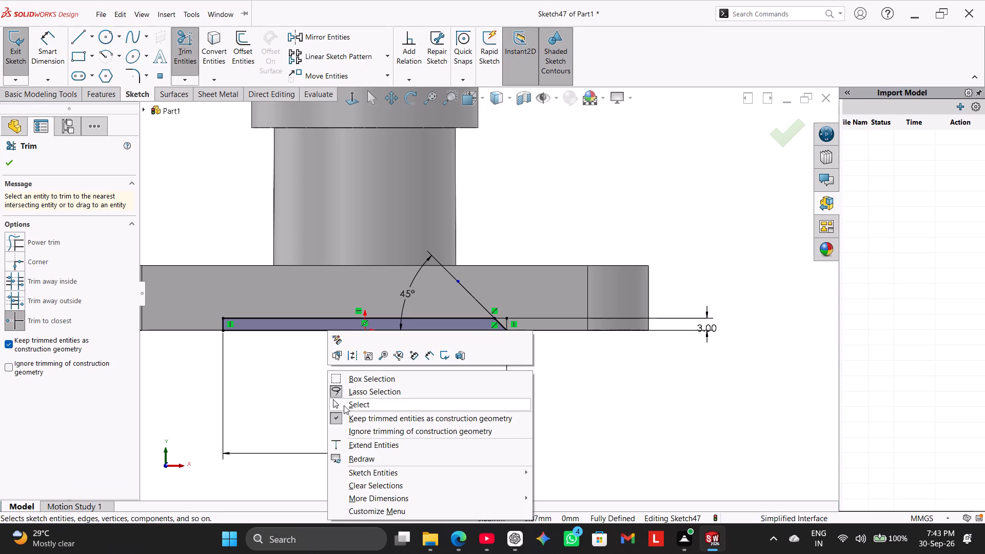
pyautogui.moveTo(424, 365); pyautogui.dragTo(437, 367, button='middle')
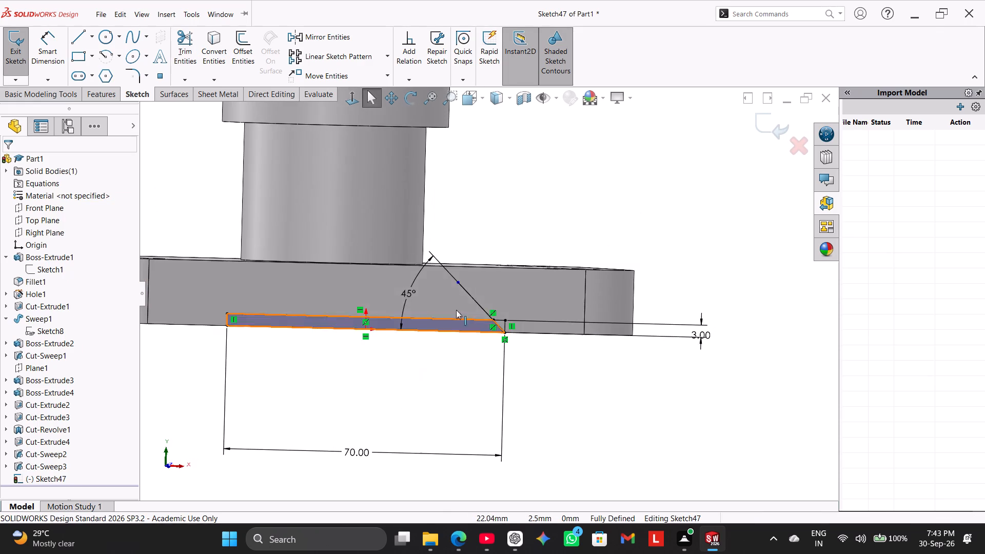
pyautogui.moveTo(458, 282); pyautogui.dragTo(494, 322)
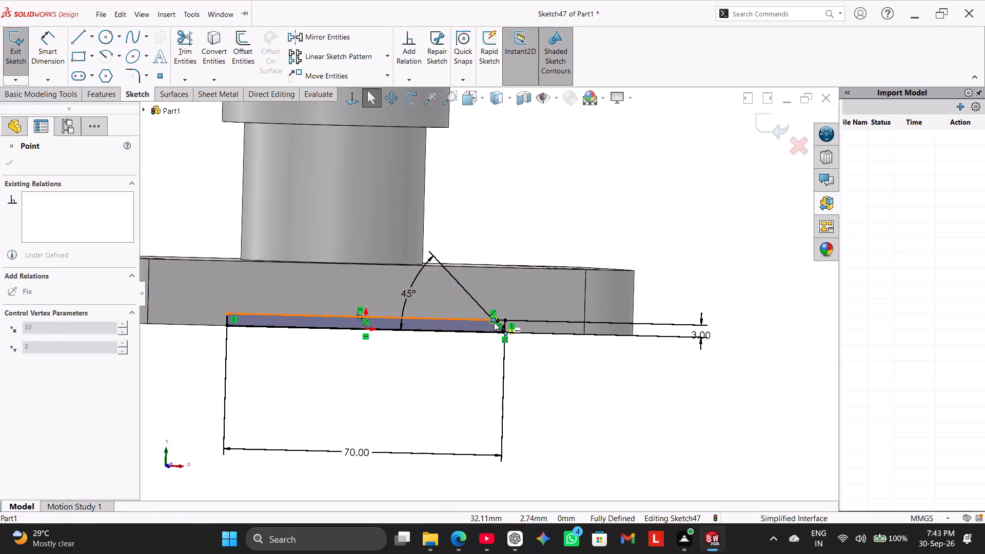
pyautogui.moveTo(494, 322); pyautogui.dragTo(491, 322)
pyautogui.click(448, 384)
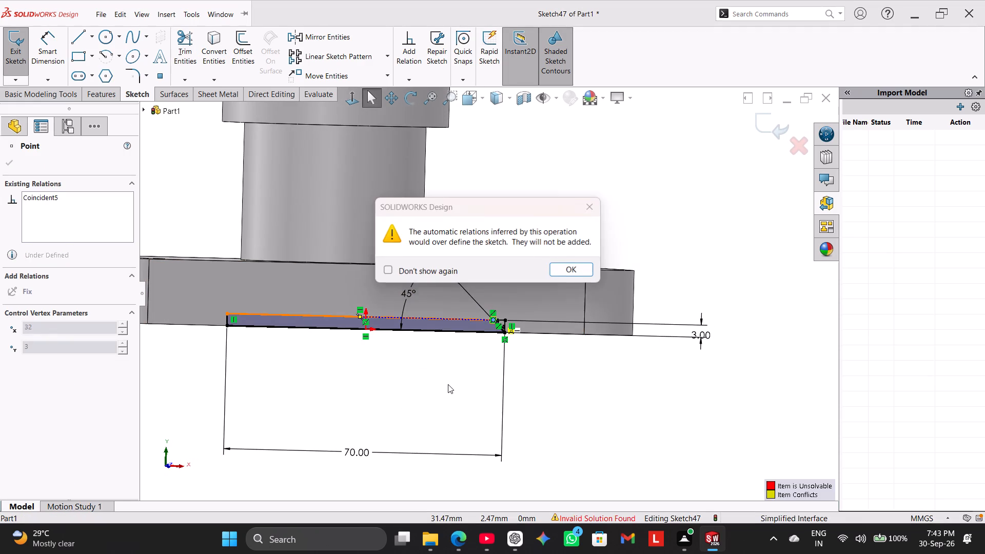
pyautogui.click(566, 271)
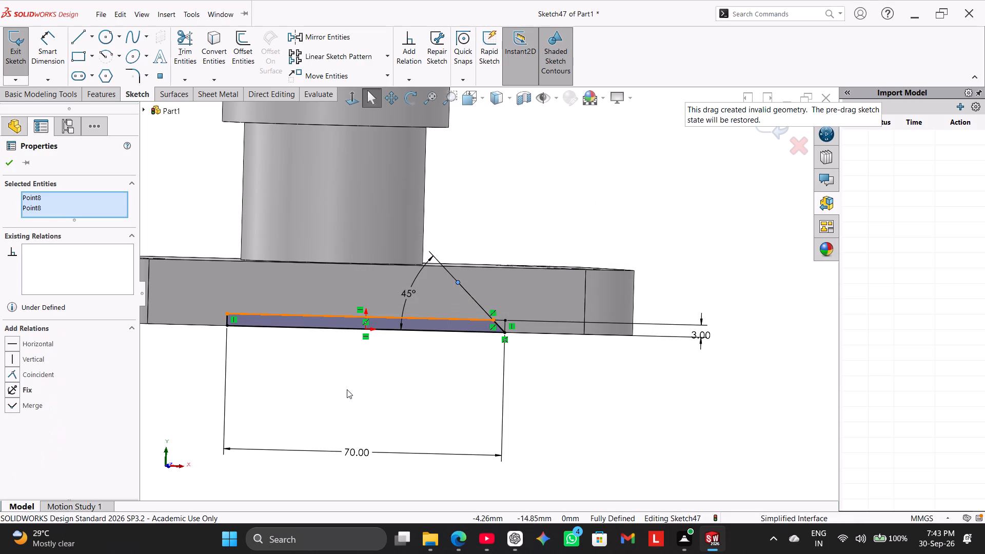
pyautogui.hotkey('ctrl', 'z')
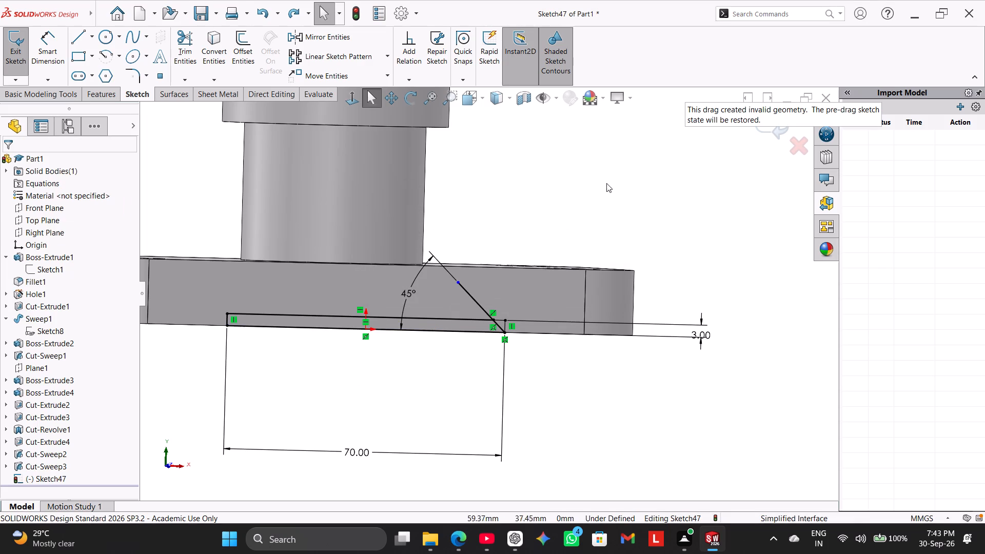
# Shorten the slanted line so that its upper end meets the profile's top line.
pyautogui.scroll(-4, 544, 215)
pyautogui.scroll(2, 448, 342)
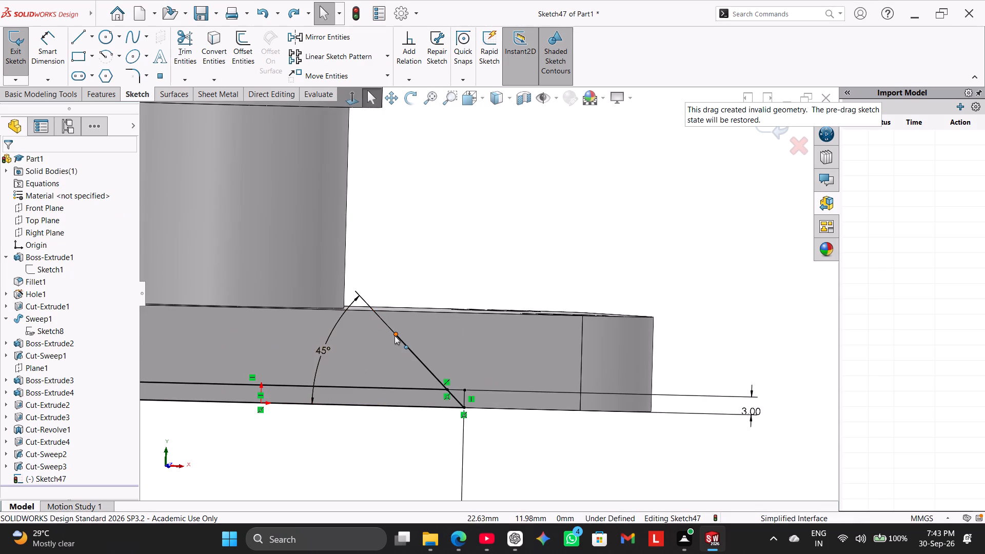
pyautogui.moveTo(396, 334); pyautogui.dragTo(432, 400)
pyautogui.scroll(3, 371, 425)
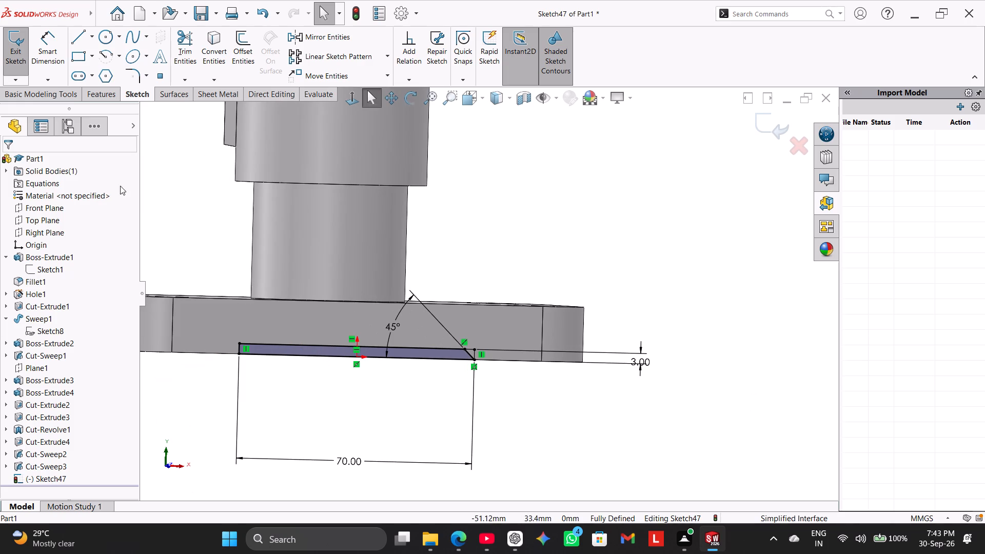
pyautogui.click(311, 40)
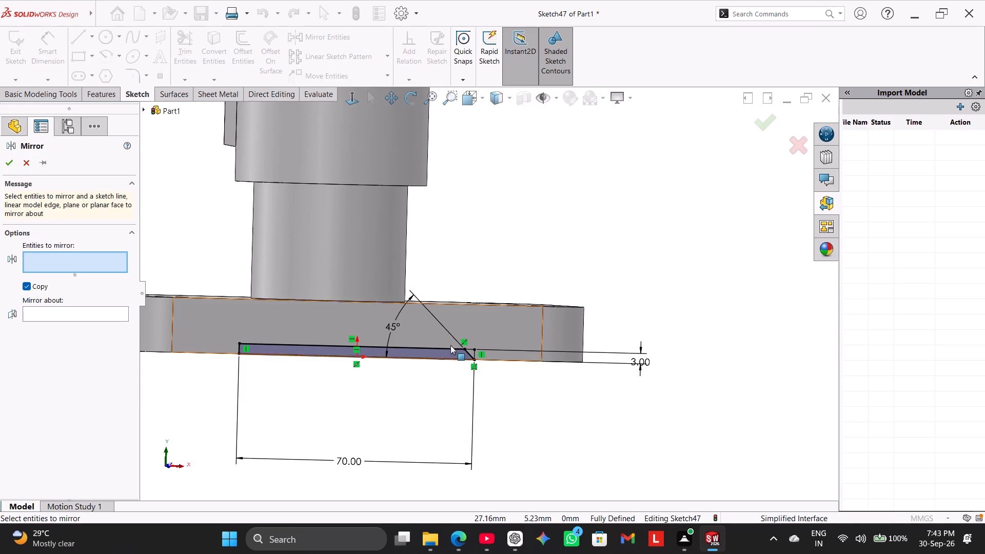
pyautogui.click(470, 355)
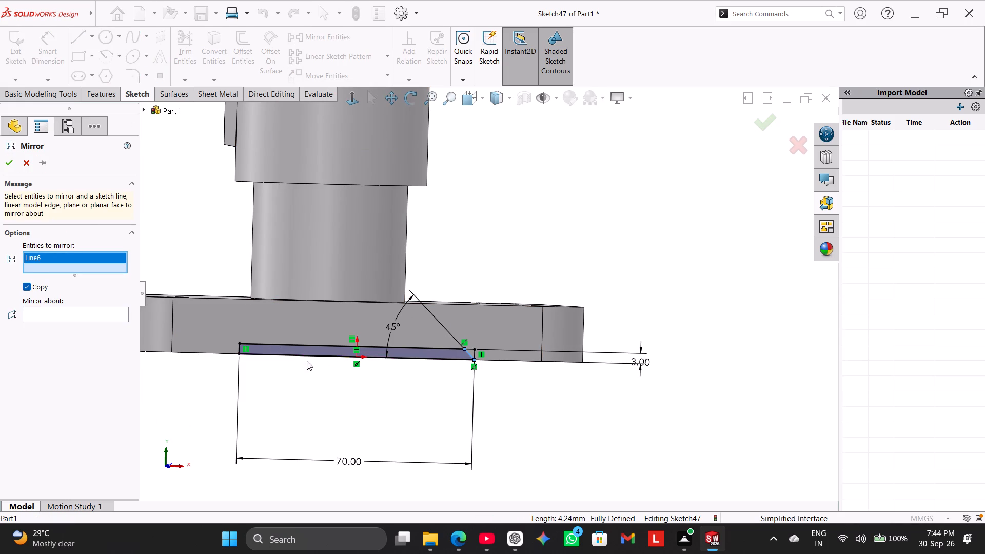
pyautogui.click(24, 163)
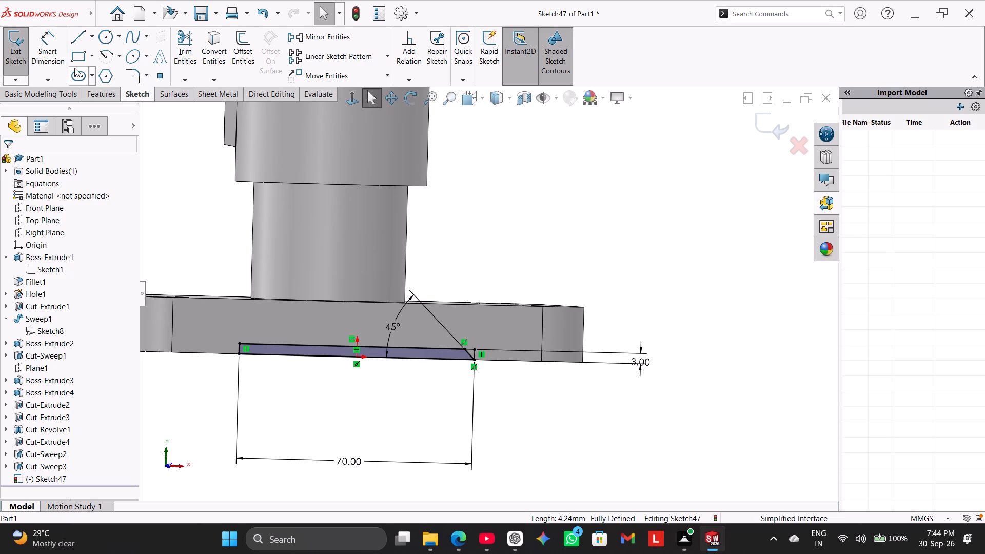
# Draw a vertical centerline from the origin upward past the top of the base plate.
pyautogui.click(93, 35)
pyautogui.click(100, 70)
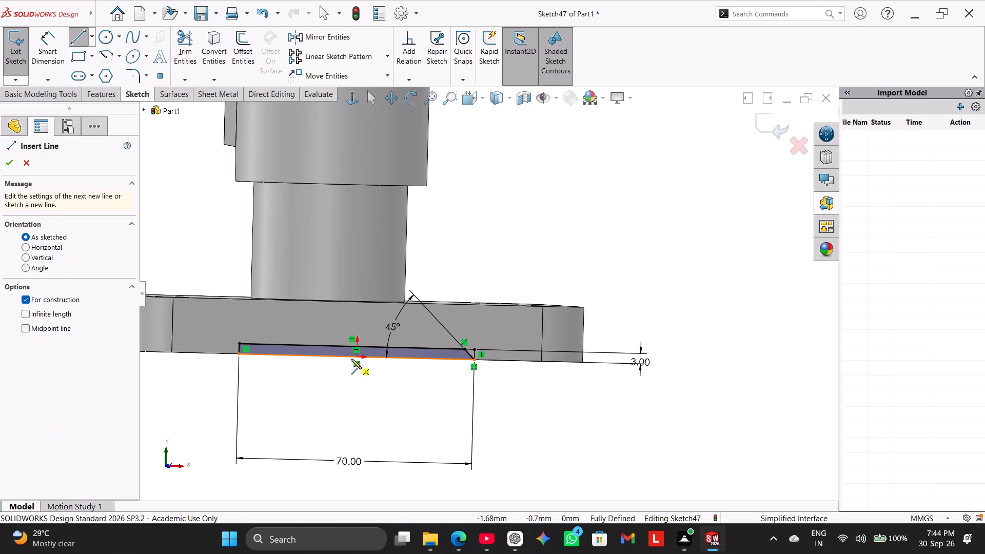
pyautogui.click(354, 355)
pyautogui.click(361, 264)
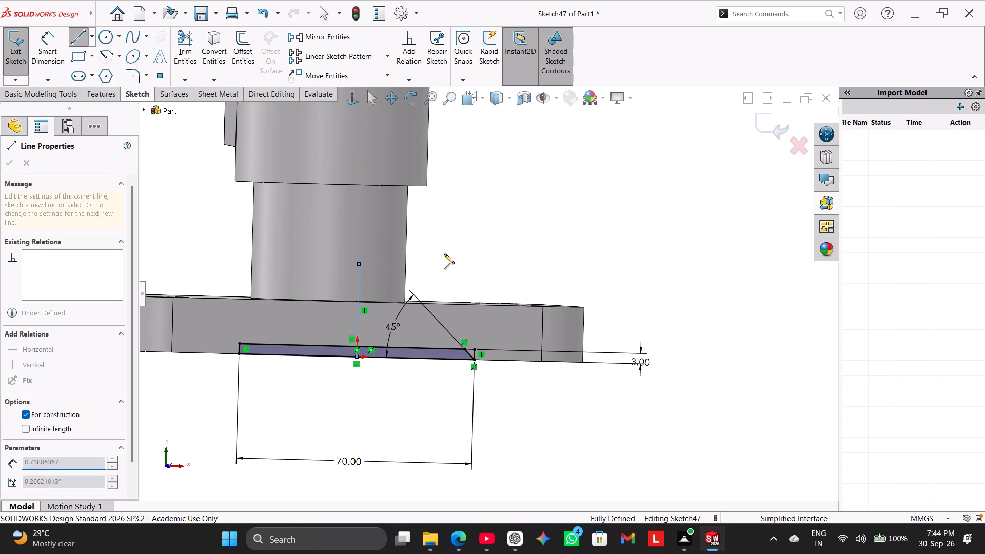
pyautogui.rightClick(479, 236)
pyautogui.click(500, 247)
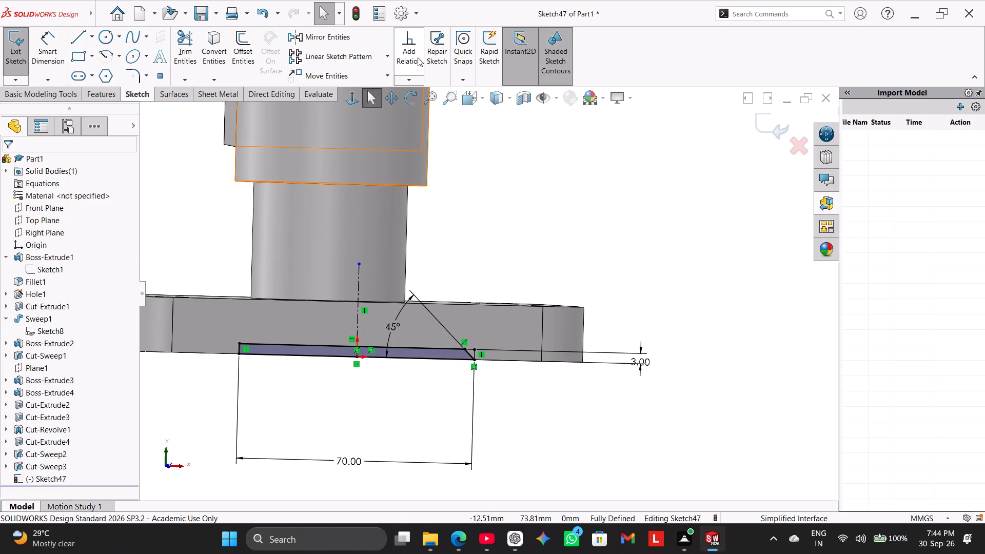
# Mirror the short 45-degree line about the vertical centerline.
pyautogui.click(358, 41)
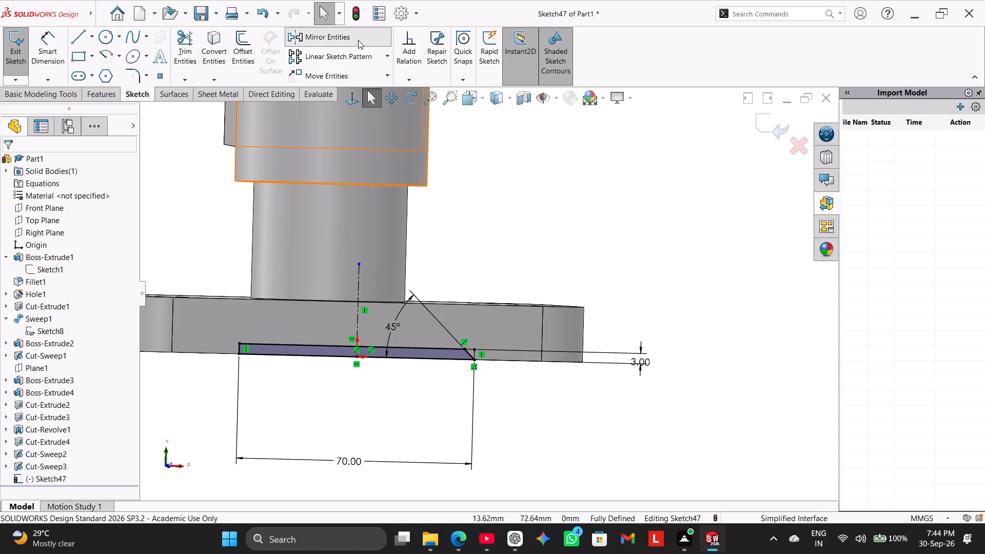
pyautogui.click(466, 353)
pyautogui.click(348, 416)
pyautogui.rightClick(348, 416)
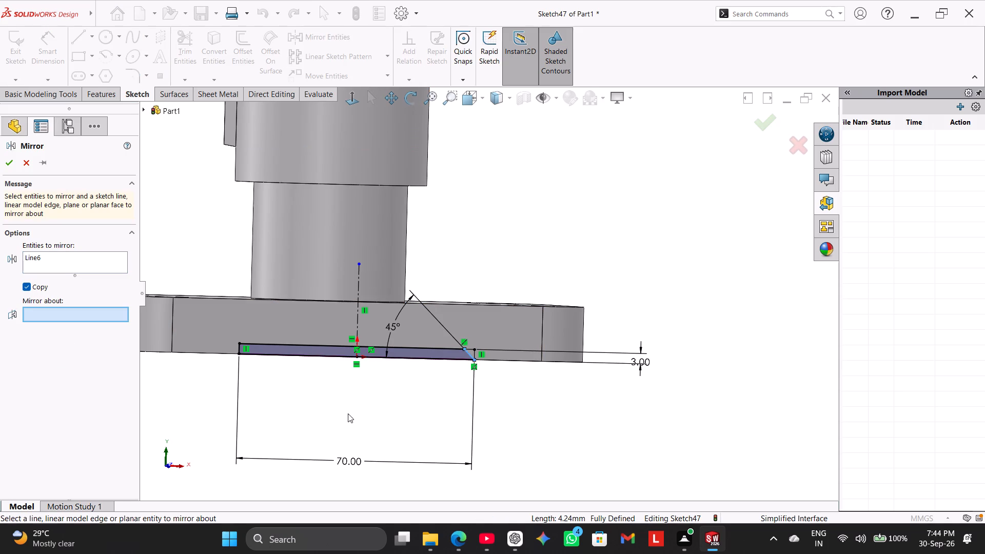
pyautogui.click(354, 327)
pyautogui.click(358, 324)
pyautogui.rightClick(342, 426)
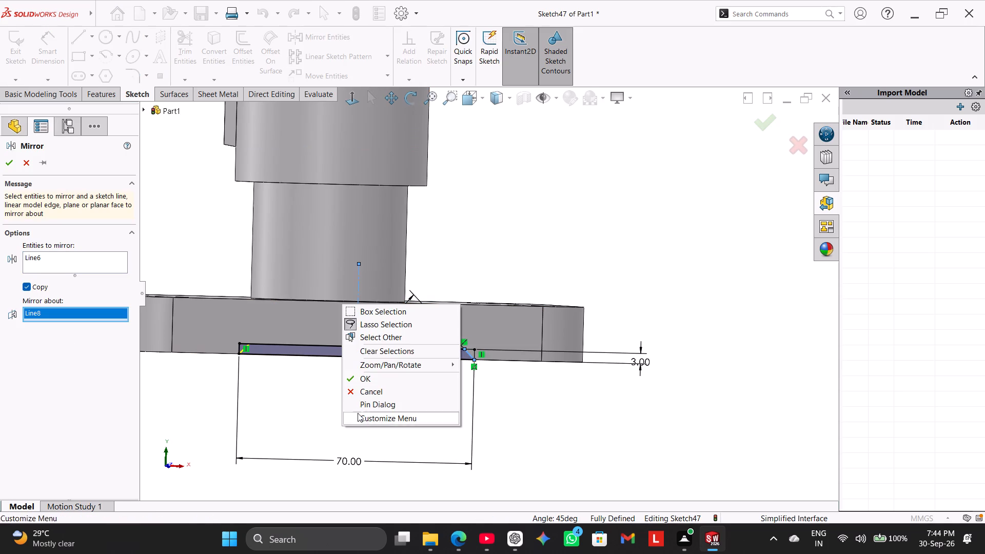
pyautogui.click(358, 379)
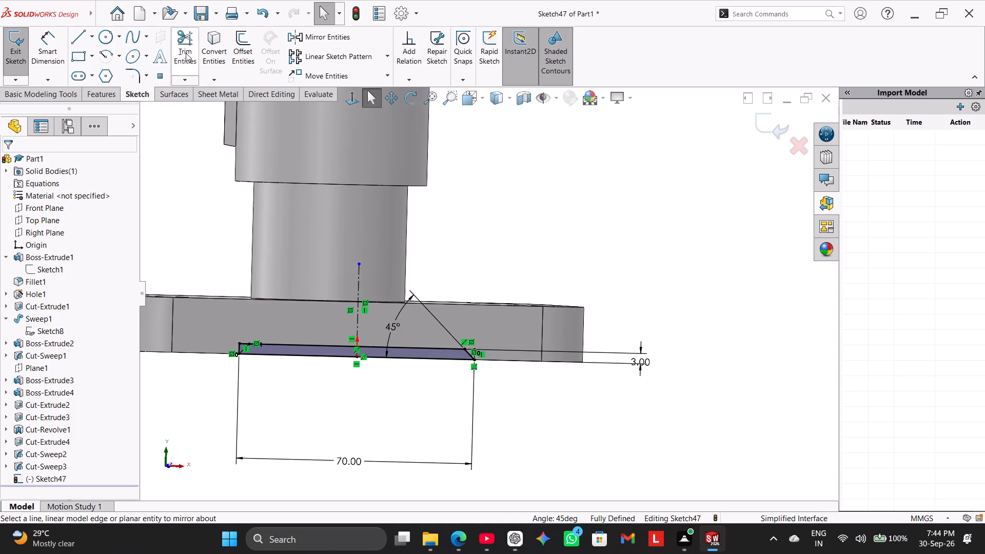
# Trim away the rectangle's left side and the short piece of its top line outside the mirrored slanted line.
pyautogui.click(186, 53)
pyautogui.scroll(-3, 204, 331)
pyautogui.click(312, 354)
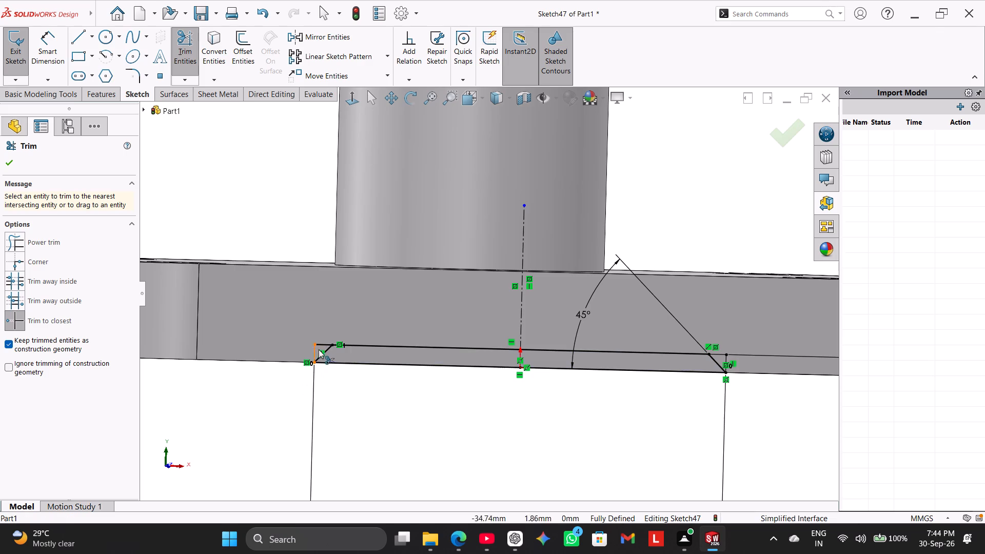
pyautogui.click(322, 346)
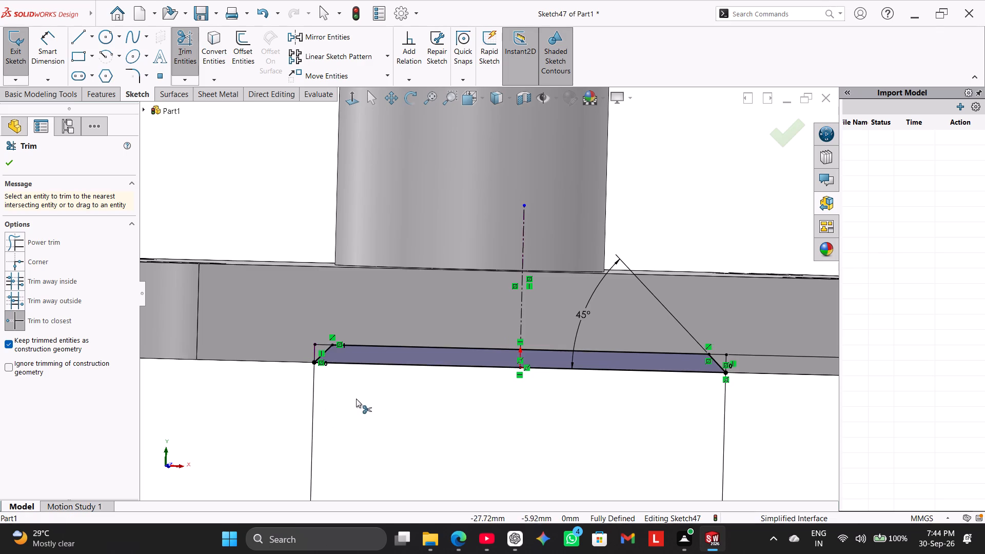
pyautogui.rightClick(356, 399)
pyautogui.click(386, 436)
pyautogui.scroll(4, 378, 427)
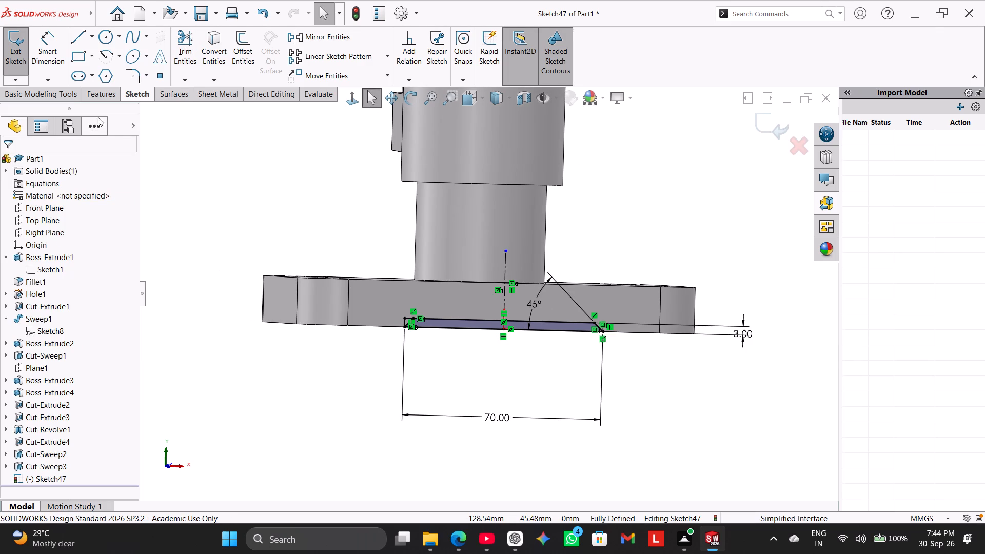
# Cut-extrude the trapezoidal profile through the base plate's underside with the Up To Next end condition, and show the part in isometric view.
pyautogui.click(98, 95)
pyautogui.click(185, 56)
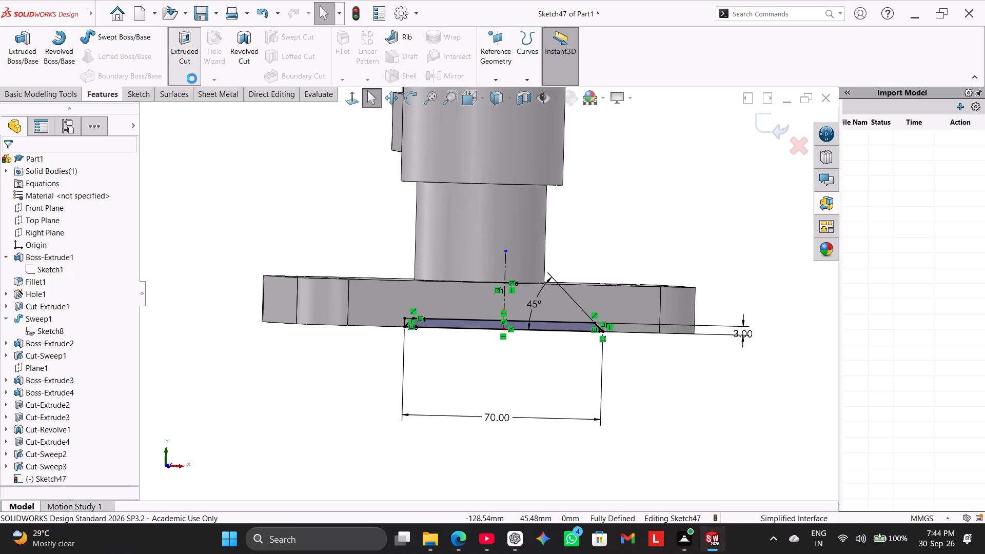
pyautogui.moveTo(269, 341); pyautogui.dragTo(312, 426, button='middle')
pyautogui.scroll(2, 312, 426)
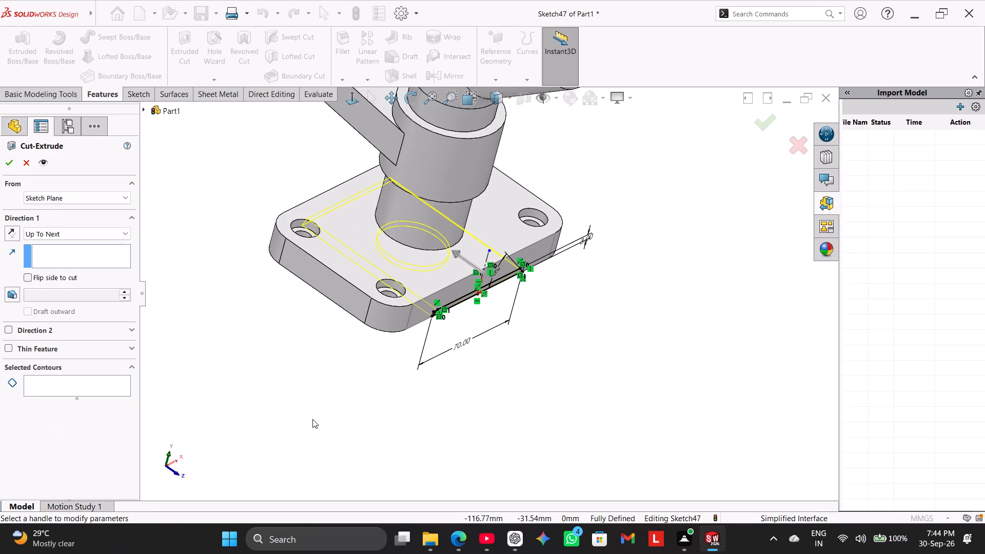
pyautogui.moveTo(296, 398); pyautogui.dragTo(350, 440, button='middle')
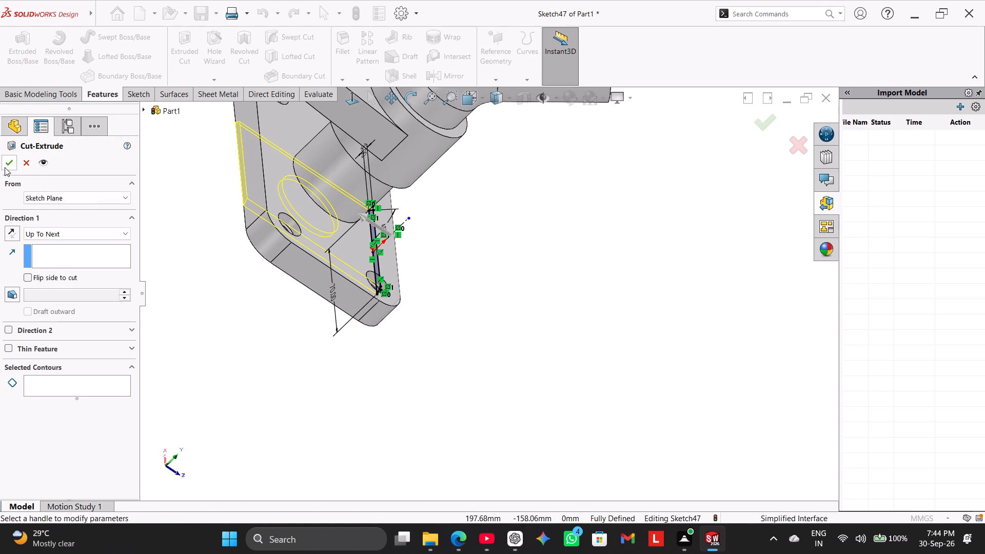
pyautogui.click(5, 163)
pyautogui.click(185, 295)
pyautogui.moveTo(261, 400); pyautogui.dragTo(498, 284, button='right')
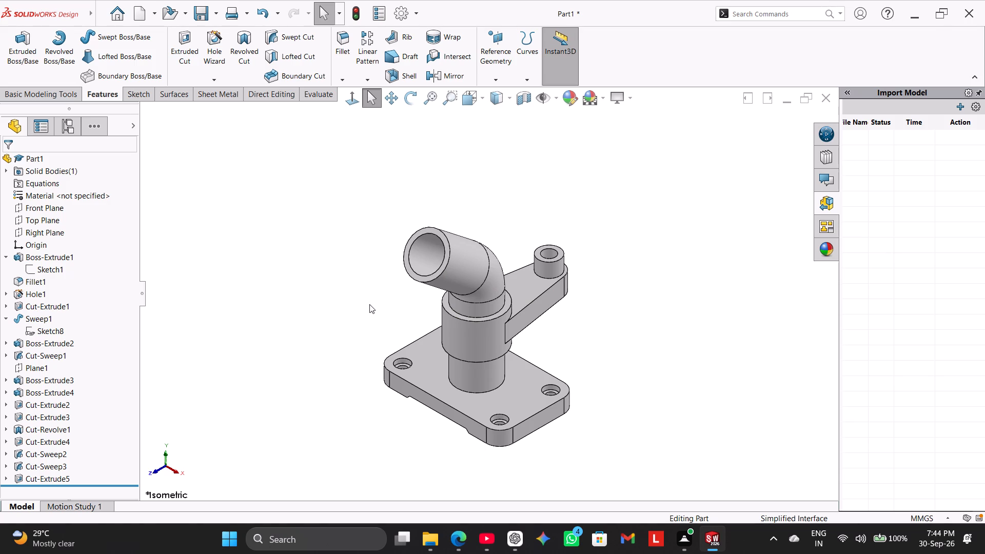
# On the inclined pipe's end face, sketch a hexagon centred on the small hole visible inside, about 34 mm from centre to corner.
pyautogui.rightClick(439, 273)
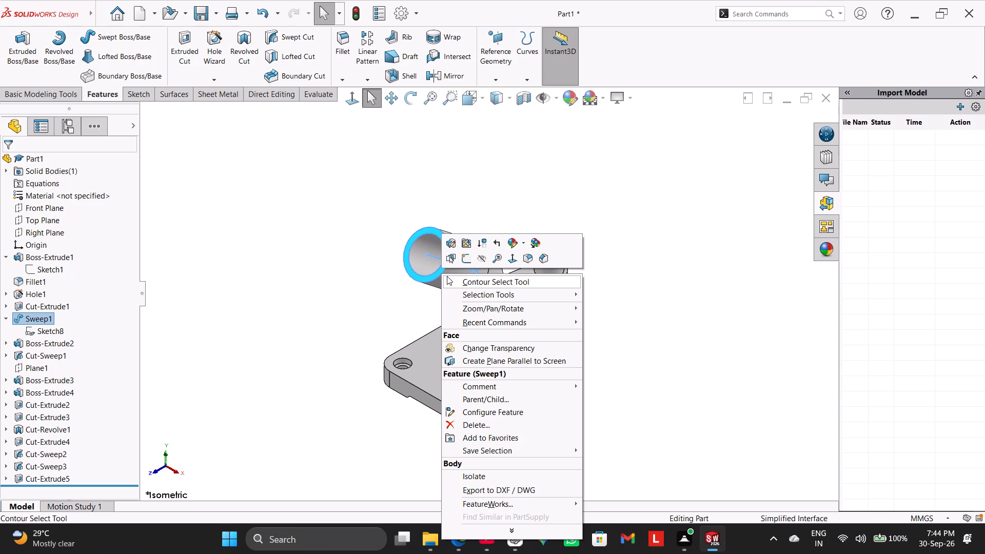
pyautogui.click(465, 258)
pyautogui.click(365, 288)
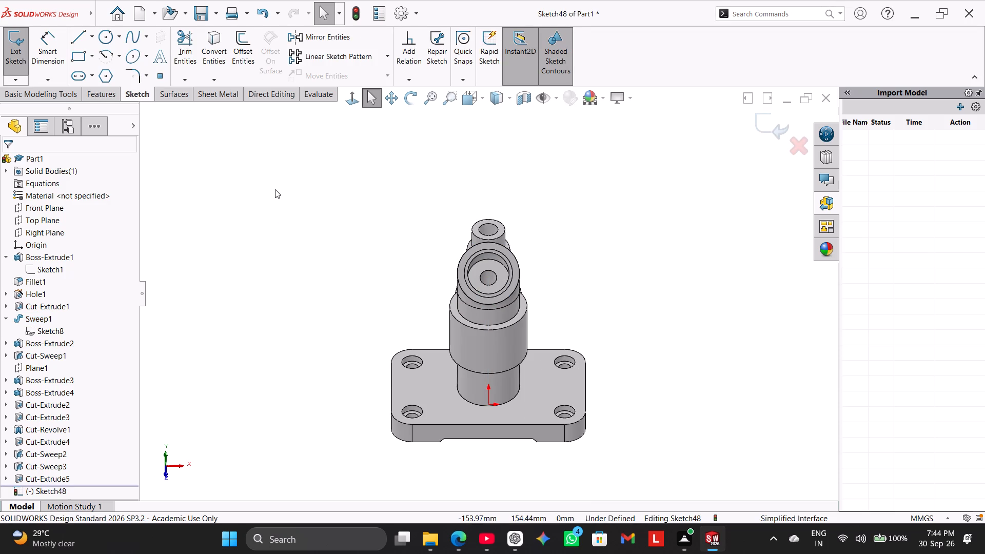
pyautogui.click(108, 74)
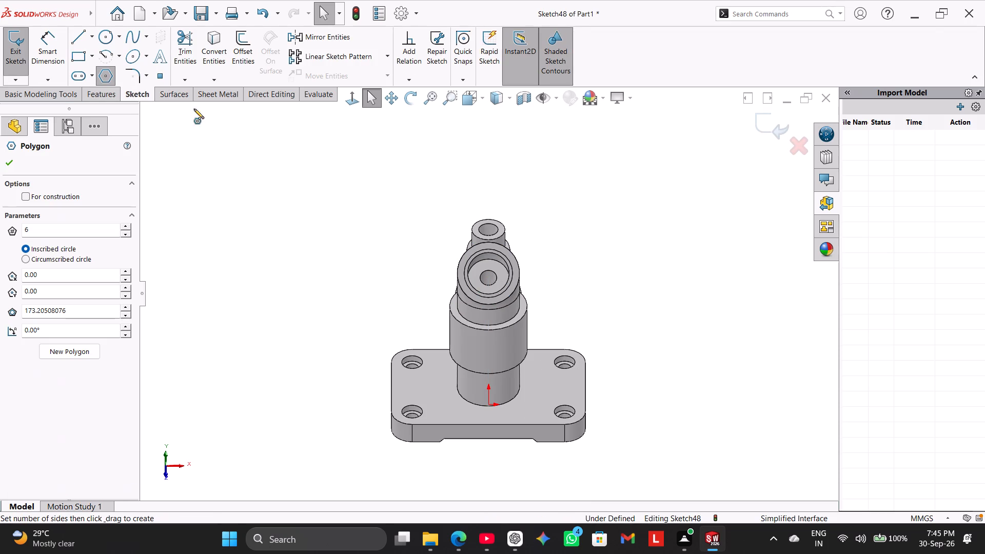
pyautogui.click(487, 278)
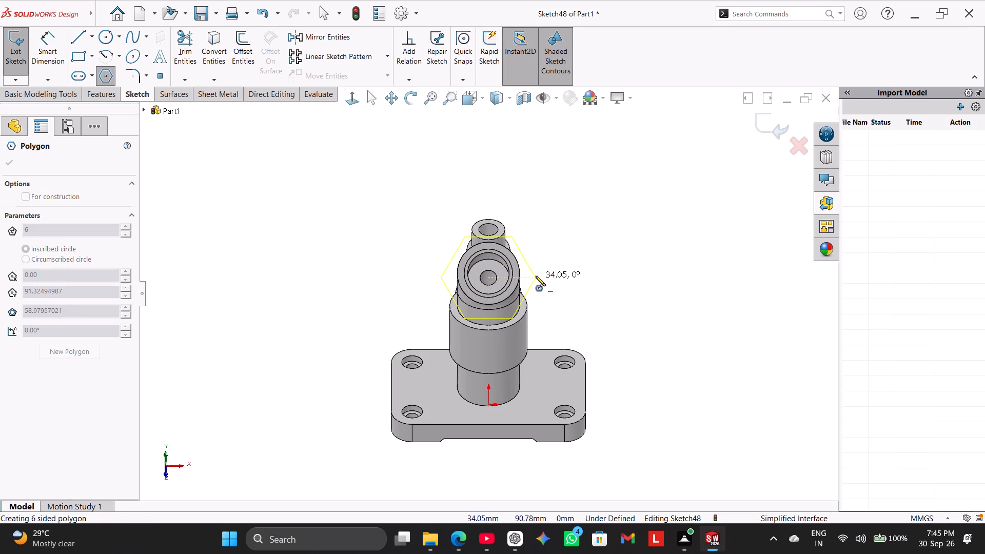
pyautogui.click(536, 275)
pyautogui.rightClick(580, 171)
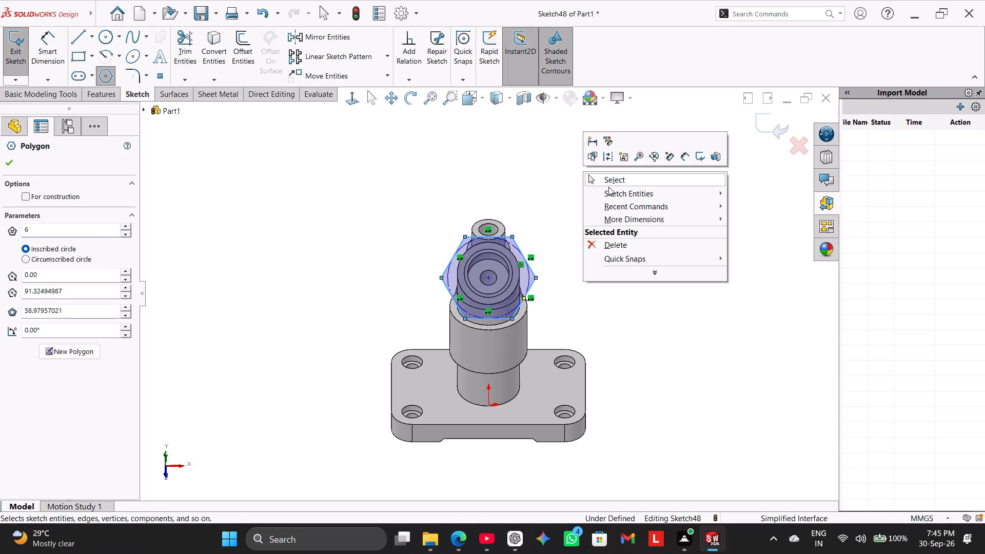
pyautogui.click(608, 177)
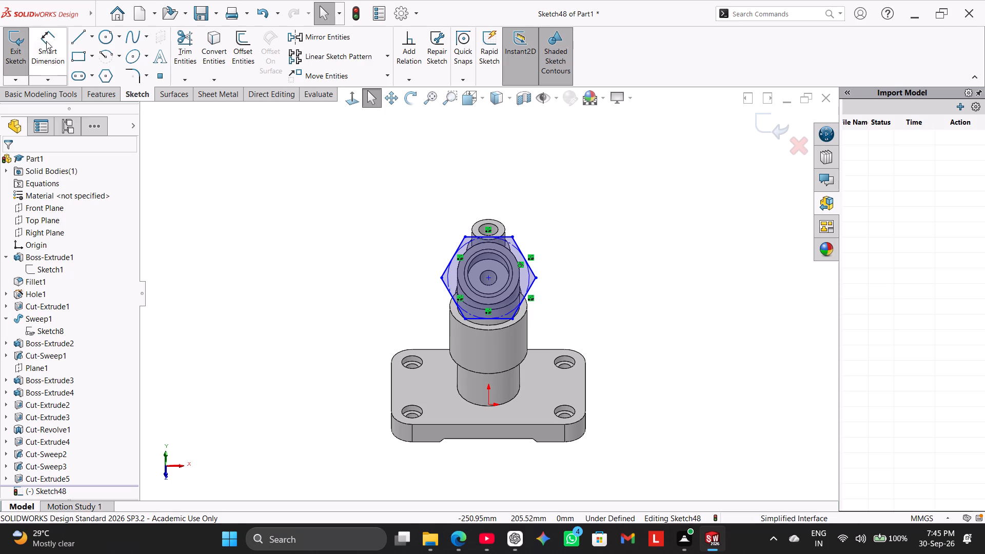
# Dimension the hexagon's distance between two opposite parallel sides as 67 mm.
pyautogui.click(45, 37)
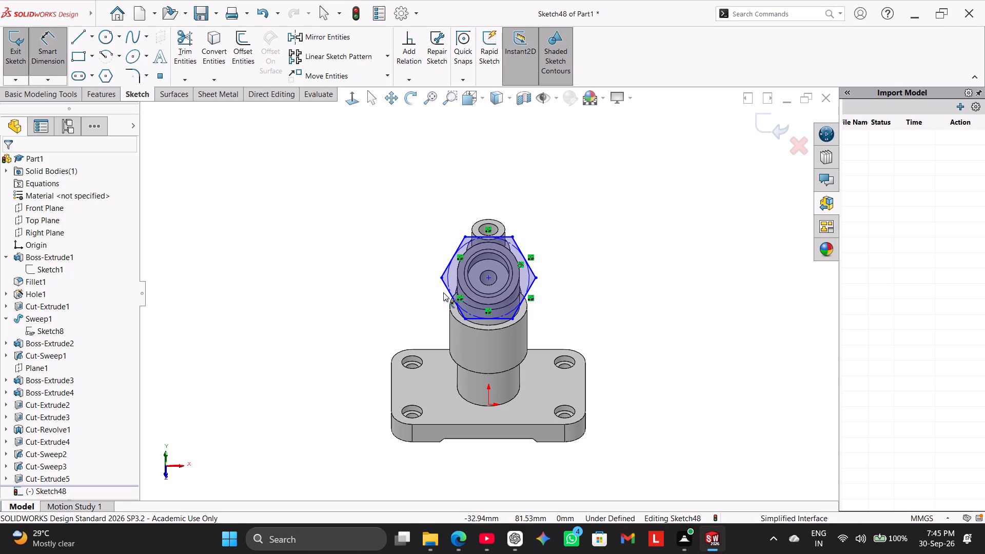
pyautogui.click(447, 291)
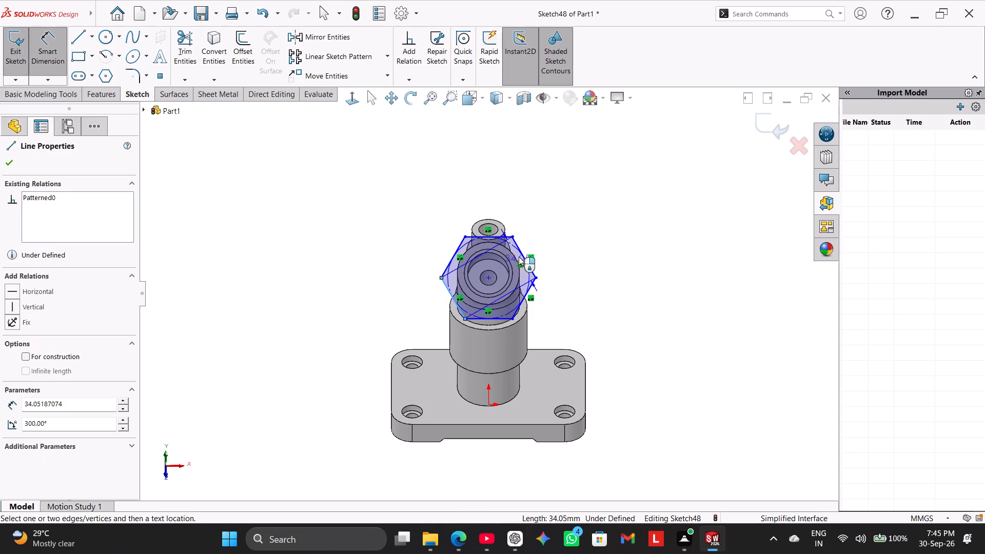
pyautogui.click(521, 254)
pyautogui.click(549, 330)
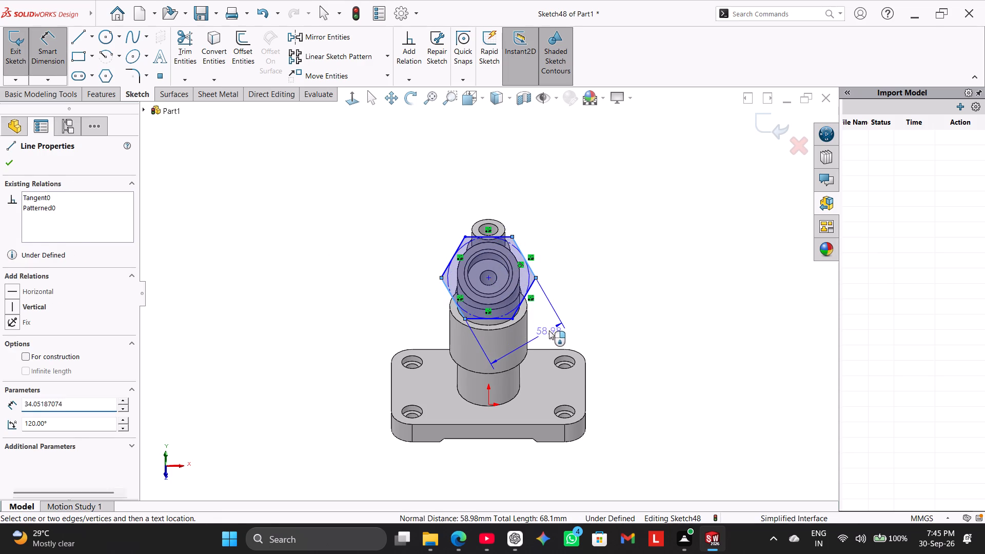
pyautogui.write('67')
pyautogui.press('Return')
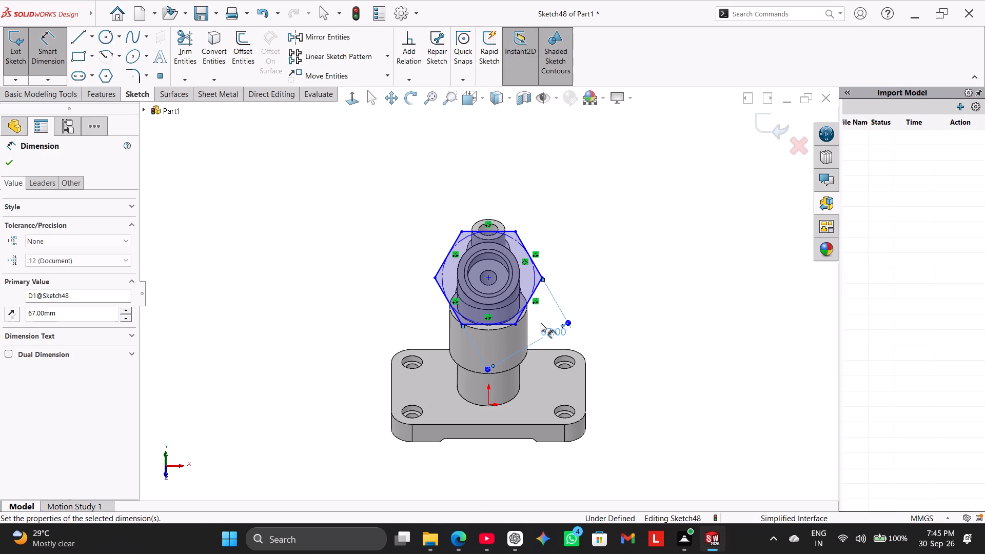
pyautogui.rightClick(596, 235)
pyautogui.click(645, 268)
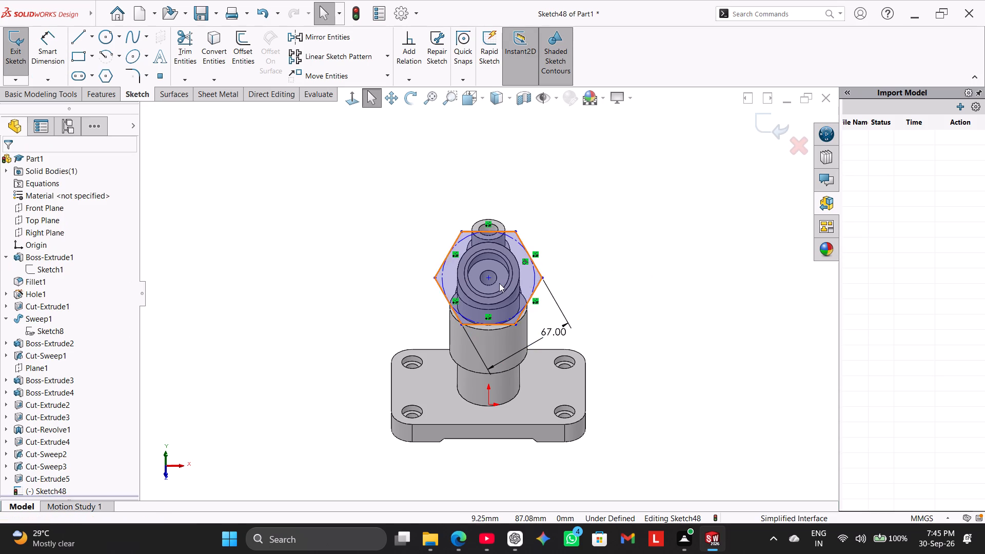
# Add a Horizontal relation between the hexagon's centre point and its right-hand corner.
pyautogui.keyDown('ctrl'); pyautogui.click(489, 277); pyautogui.keyUp('ctrl')
pyautogui.keyDown('ctrl'); pyautogui.click(542, 277); pyautogui.keyUp('ctrl')
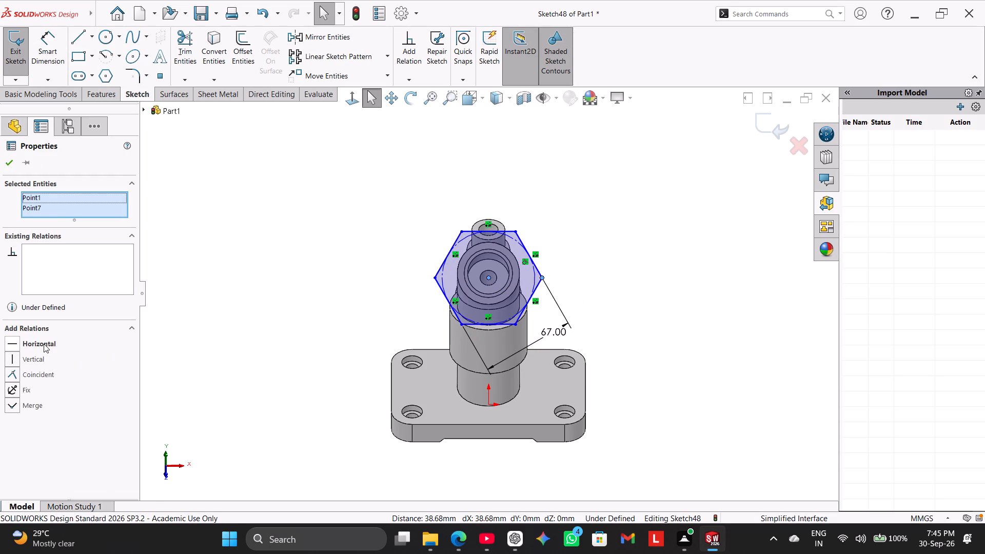
pyautogui.click(43, 343)
pyautogui.click(208, 318)
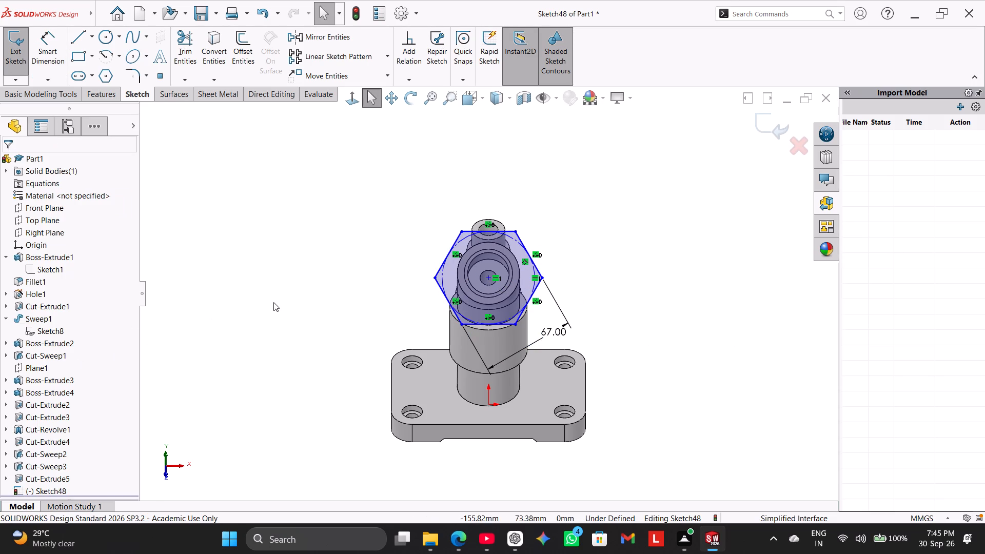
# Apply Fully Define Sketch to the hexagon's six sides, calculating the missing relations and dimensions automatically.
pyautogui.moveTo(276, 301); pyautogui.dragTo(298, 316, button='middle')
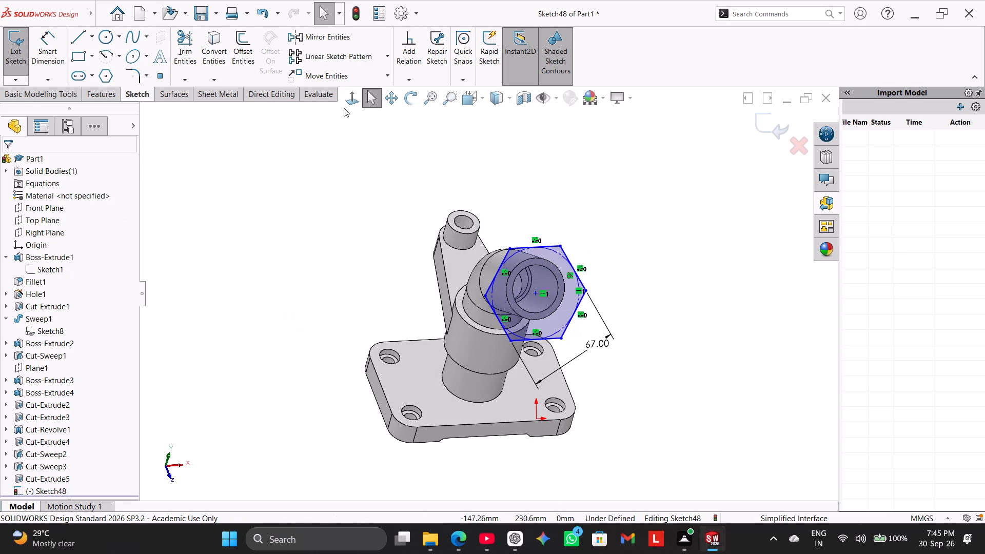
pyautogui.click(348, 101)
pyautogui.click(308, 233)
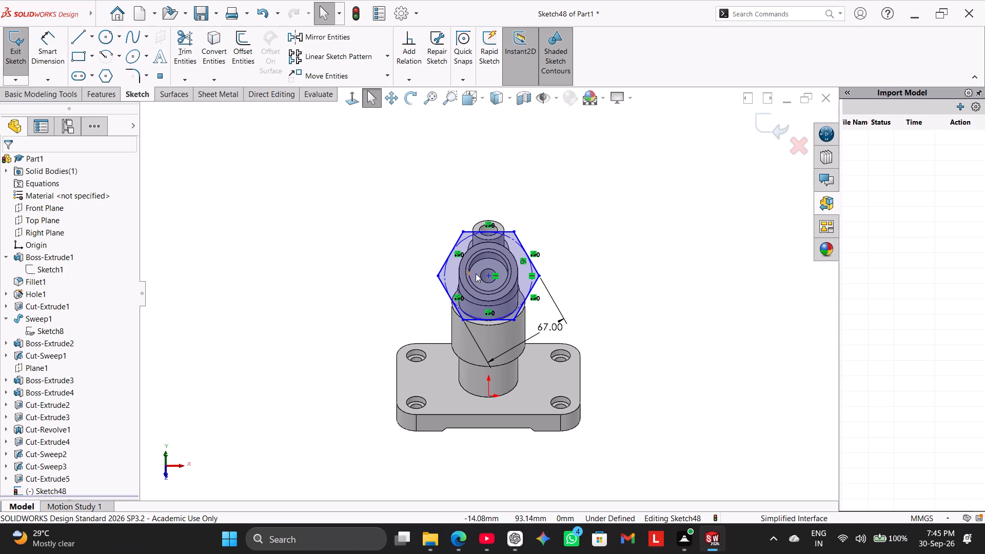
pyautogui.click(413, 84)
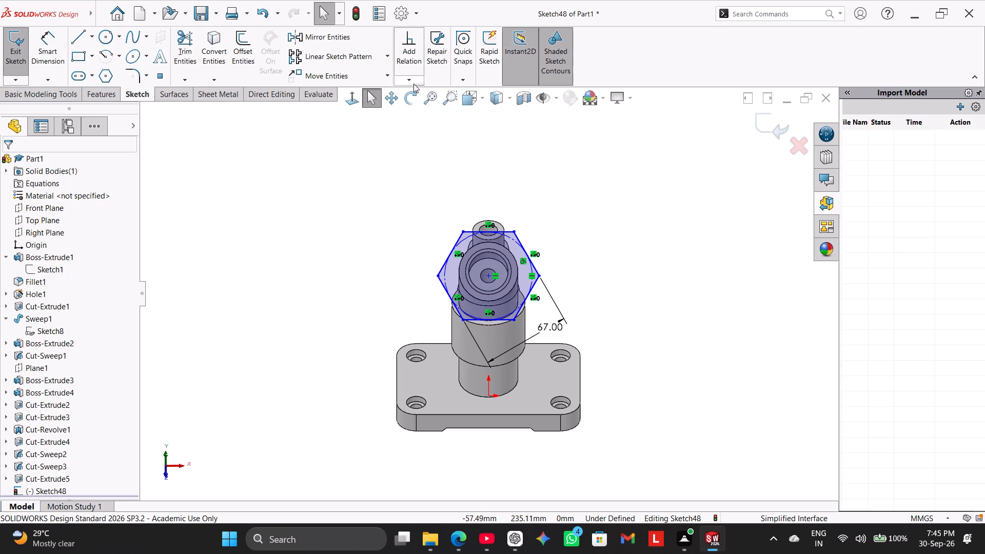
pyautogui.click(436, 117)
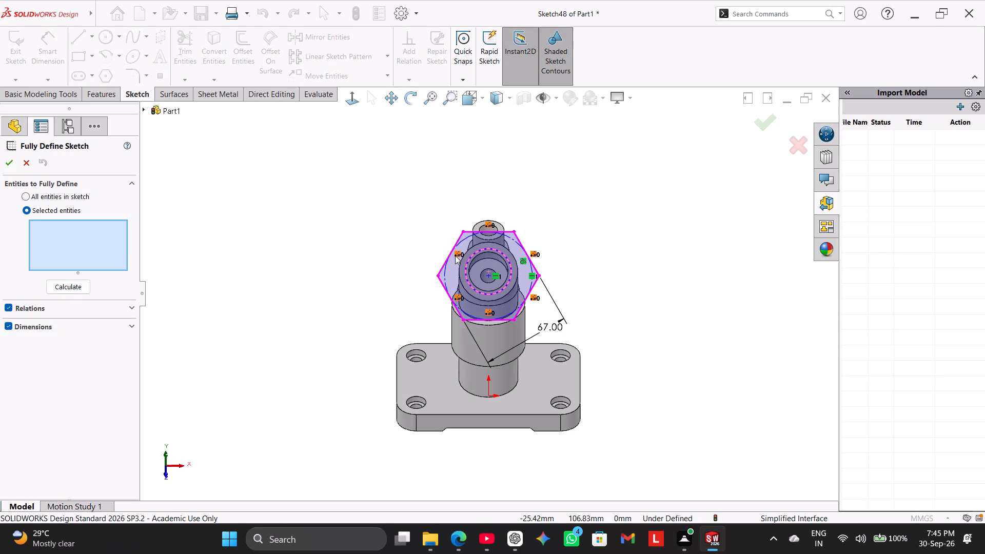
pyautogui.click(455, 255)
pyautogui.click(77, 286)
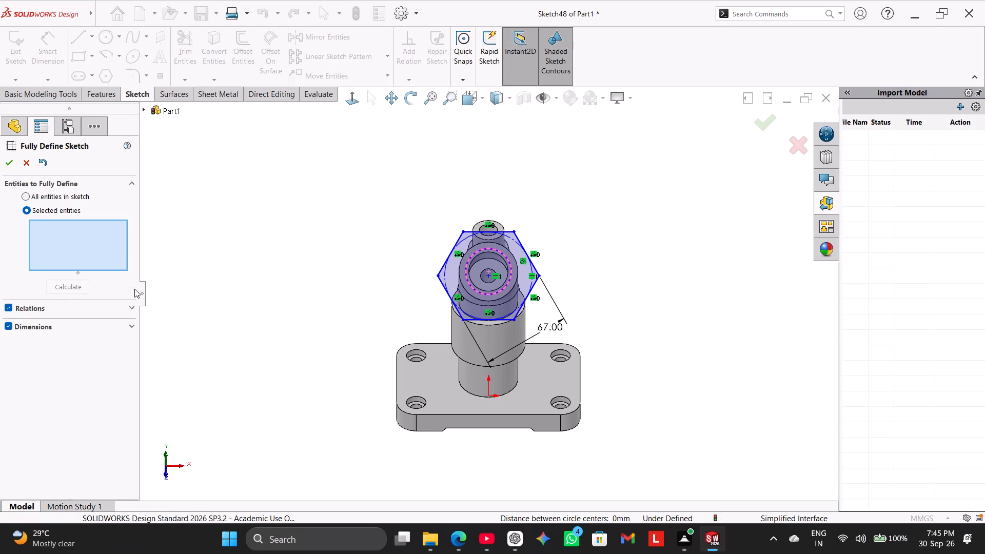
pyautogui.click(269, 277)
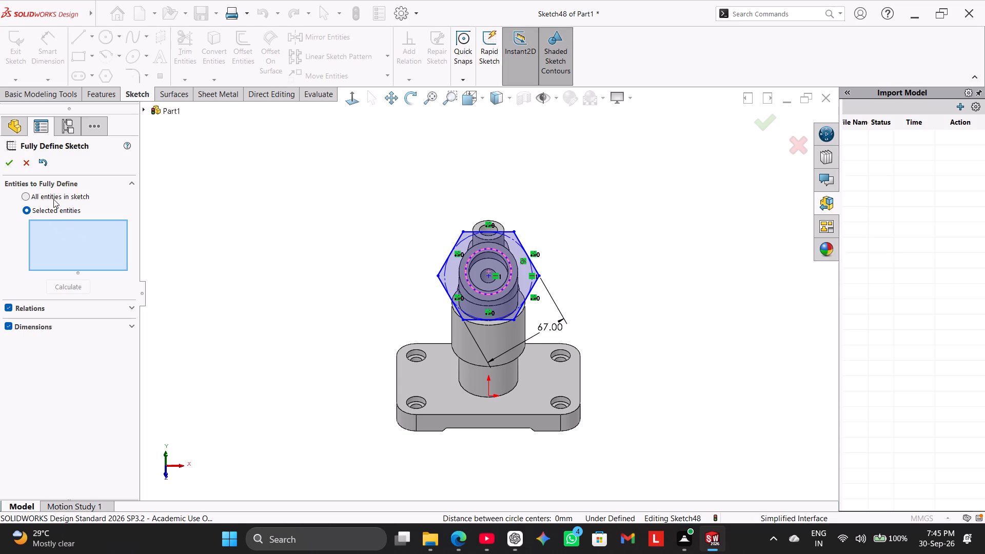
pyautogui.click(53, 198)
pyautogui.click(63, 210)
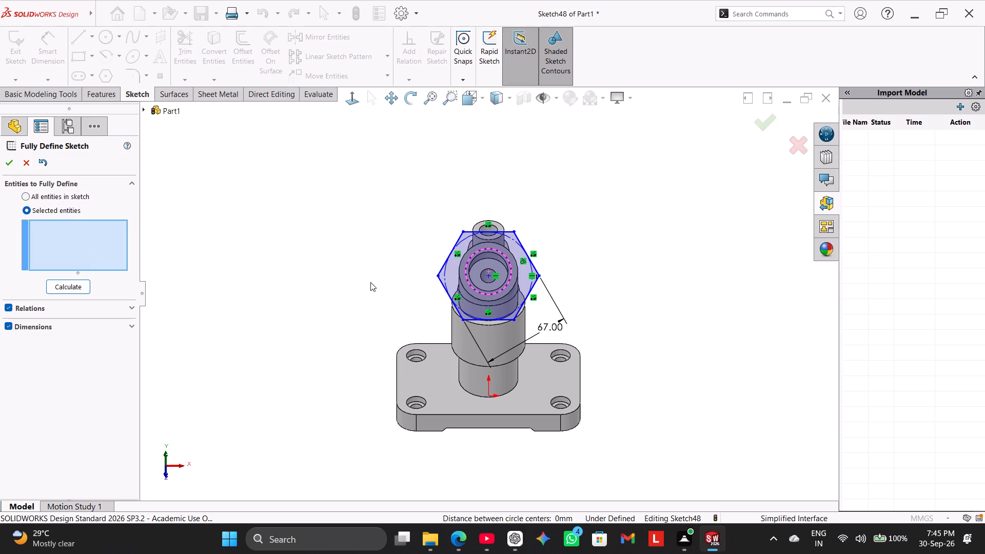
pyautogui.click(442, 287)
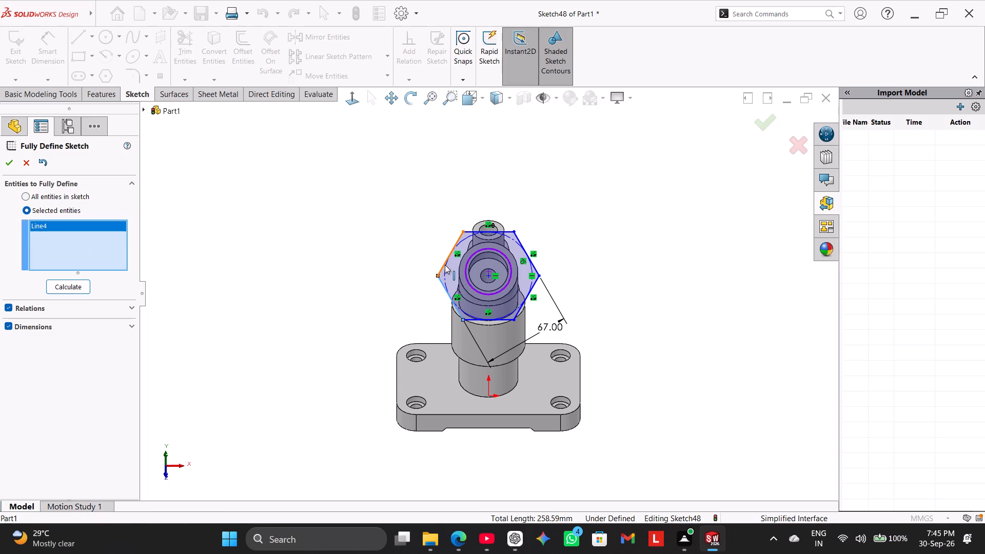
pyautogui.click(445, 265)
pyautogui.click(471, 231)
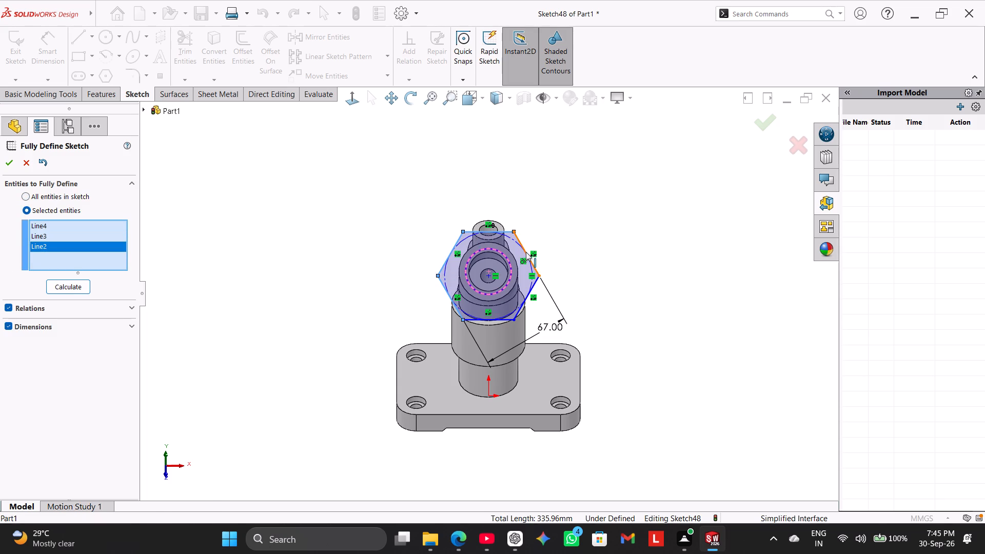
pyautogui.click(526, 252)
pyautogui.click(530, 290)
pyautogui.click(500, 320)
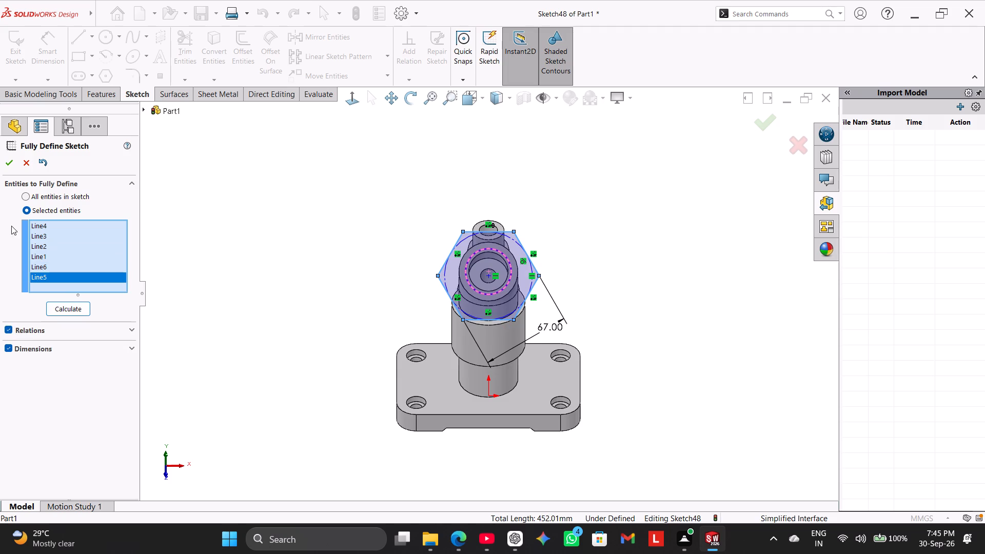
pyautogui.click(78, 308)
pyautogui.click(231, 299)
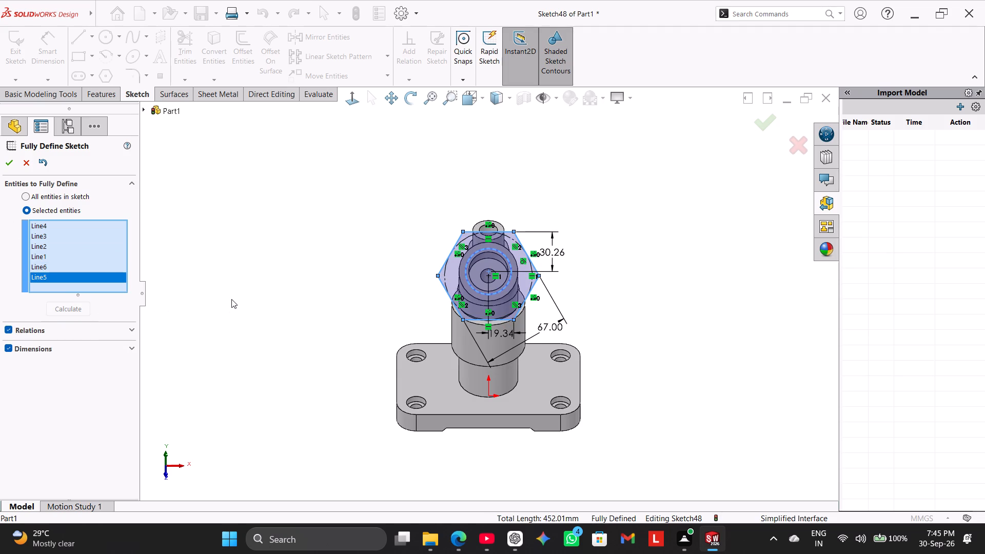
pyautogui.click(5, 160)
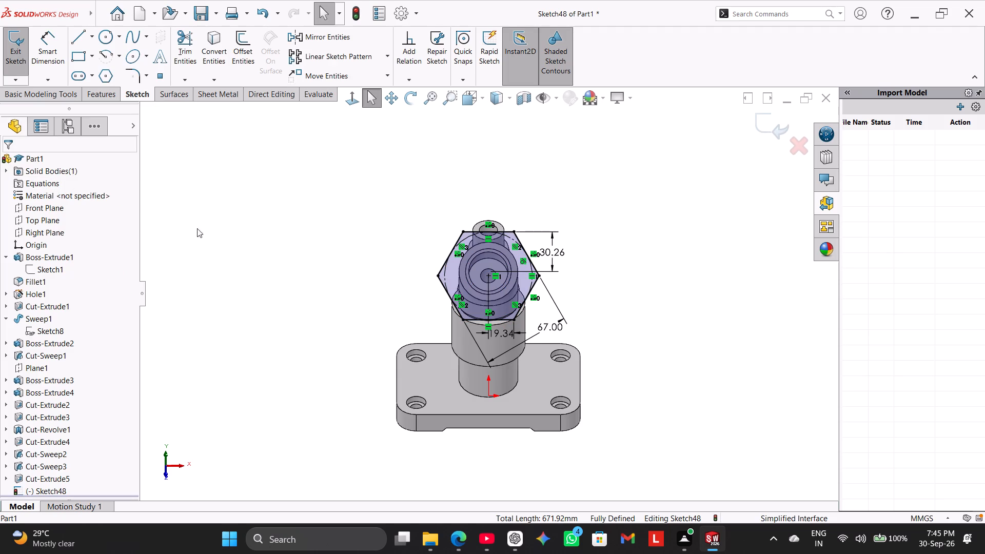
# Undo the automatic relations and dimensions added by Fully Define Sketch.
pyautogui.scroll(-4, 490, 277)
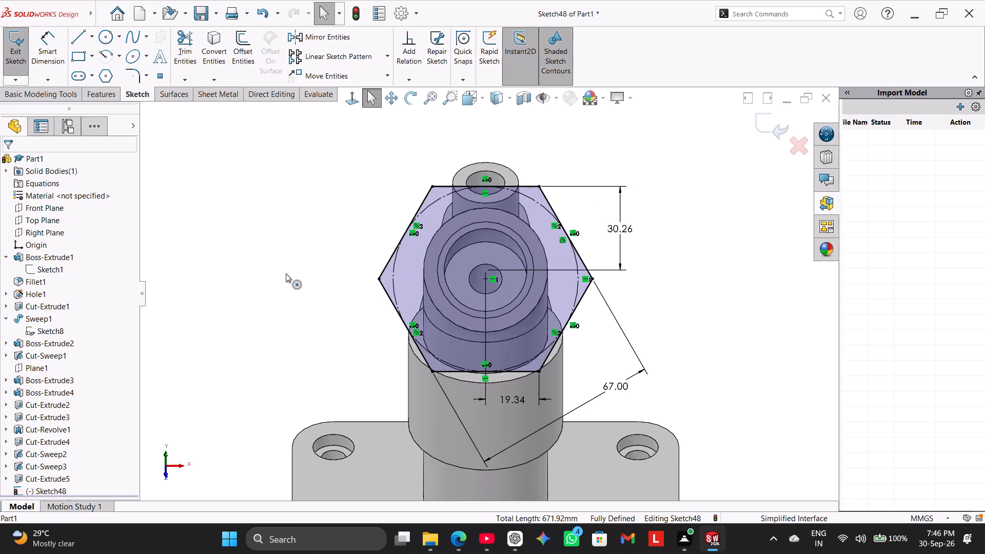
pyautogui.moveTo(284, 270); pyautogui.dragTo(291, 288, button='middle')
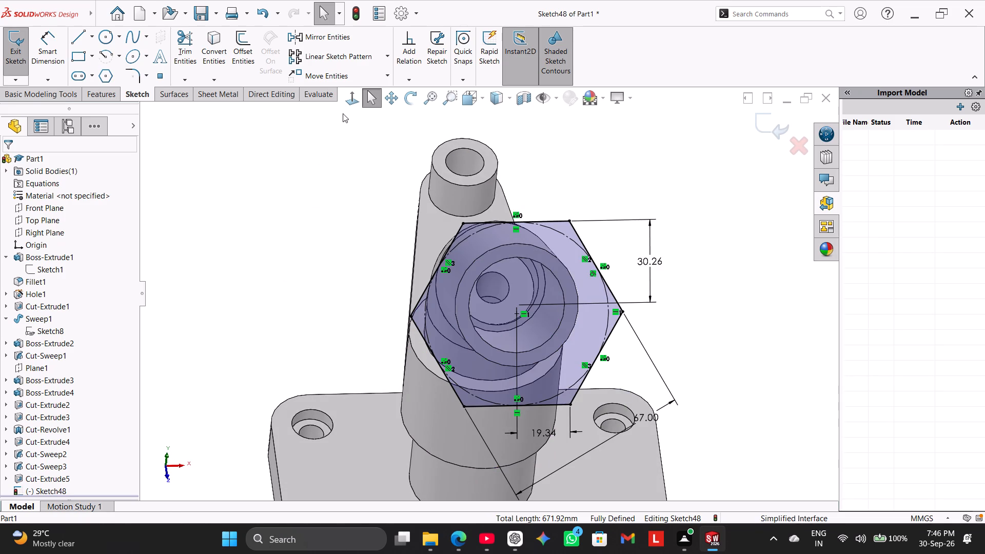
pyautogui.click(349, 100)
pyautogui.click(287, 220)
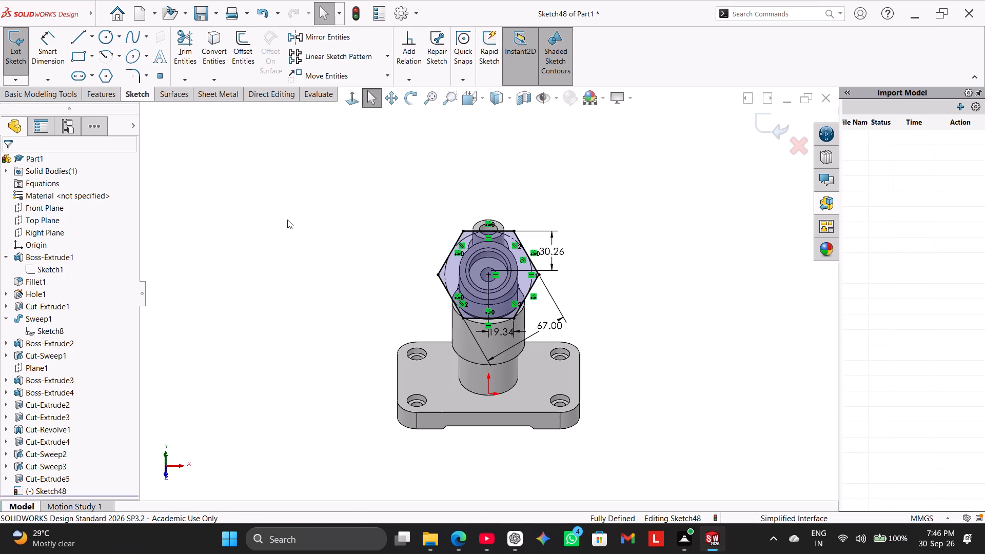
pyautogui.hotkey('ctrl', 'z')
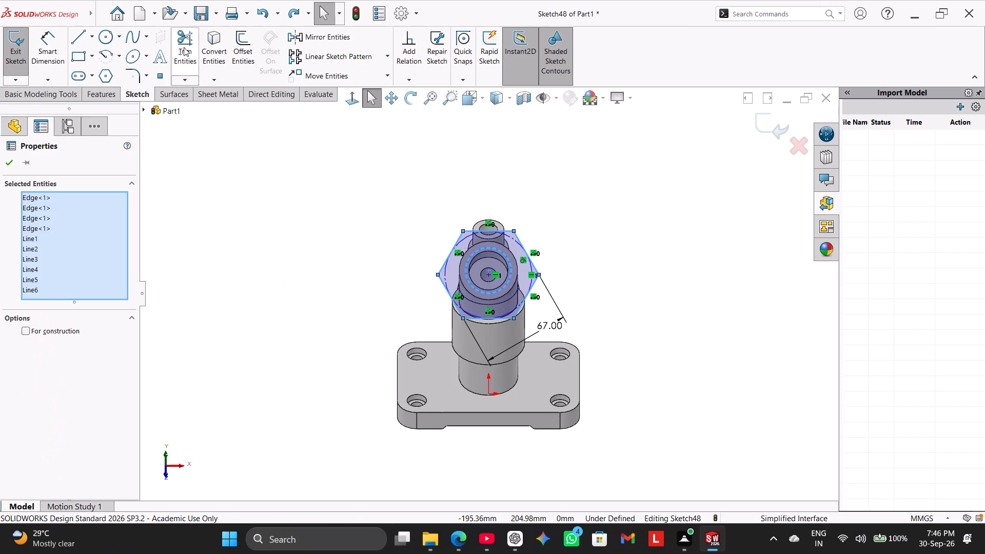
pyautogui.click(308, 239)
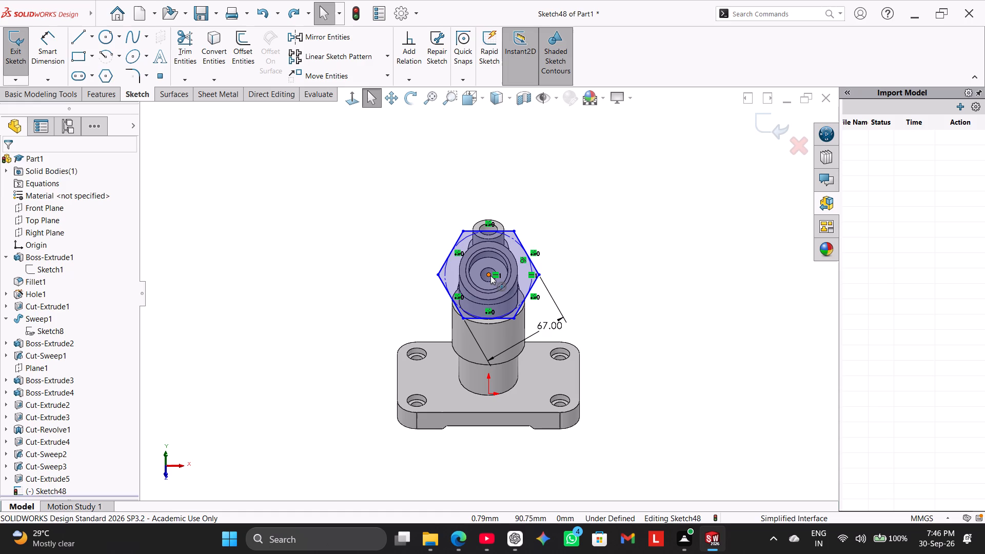
# Move the hexagon by its centre point off the pipe, up and to the right into the empty area.
pyautogui.click(490, 275)
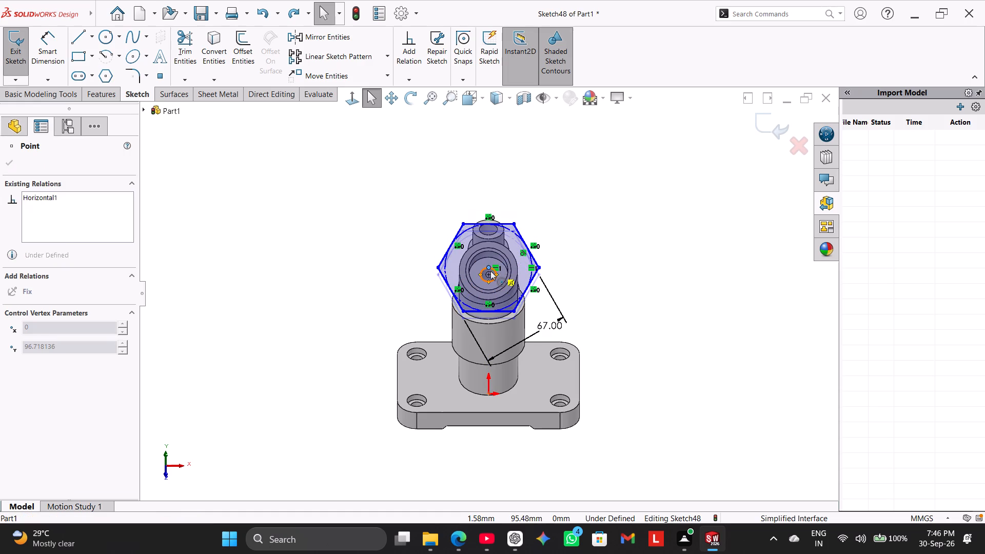
pyautogui.click(288, 328)
pyautogui.moveTo(489, 273); pyautogui.dragTo(523, 196)
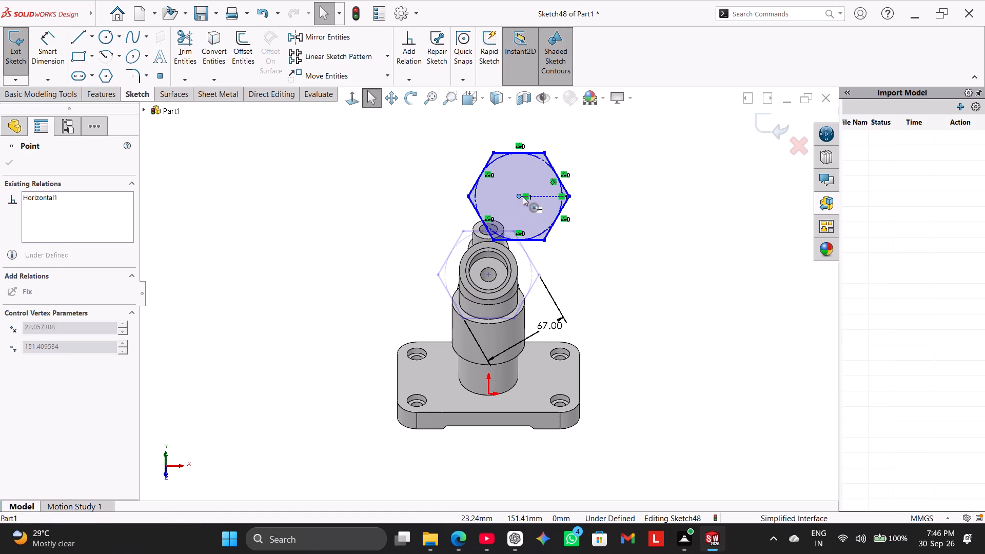
pyautogui.moveTo(523, 196); pyautogui.dragTo(556, 191)
pyautogui.click(604, 284)
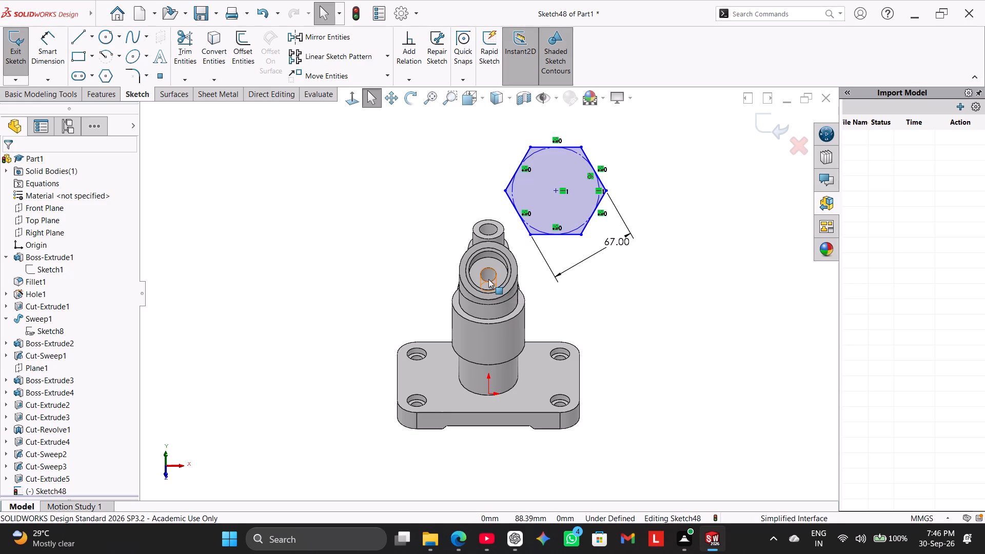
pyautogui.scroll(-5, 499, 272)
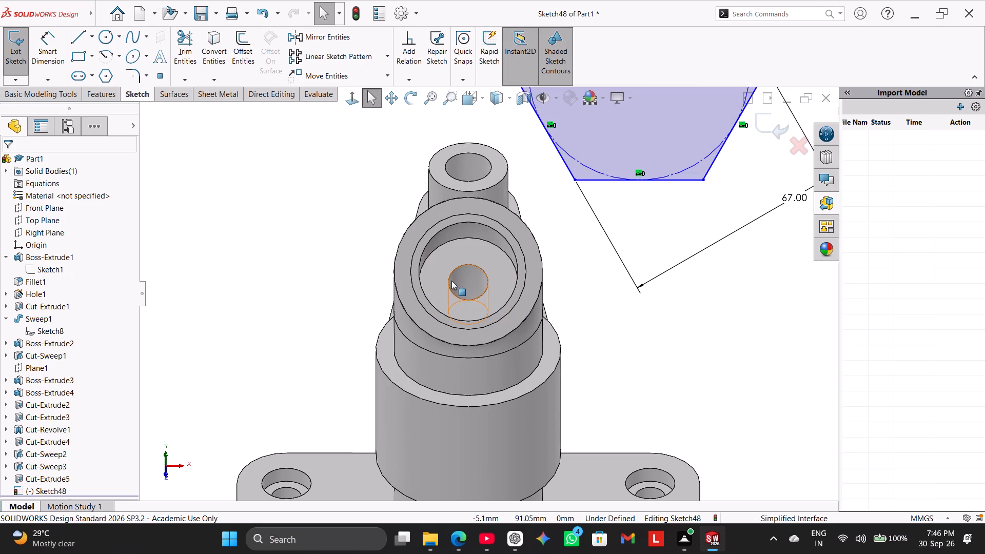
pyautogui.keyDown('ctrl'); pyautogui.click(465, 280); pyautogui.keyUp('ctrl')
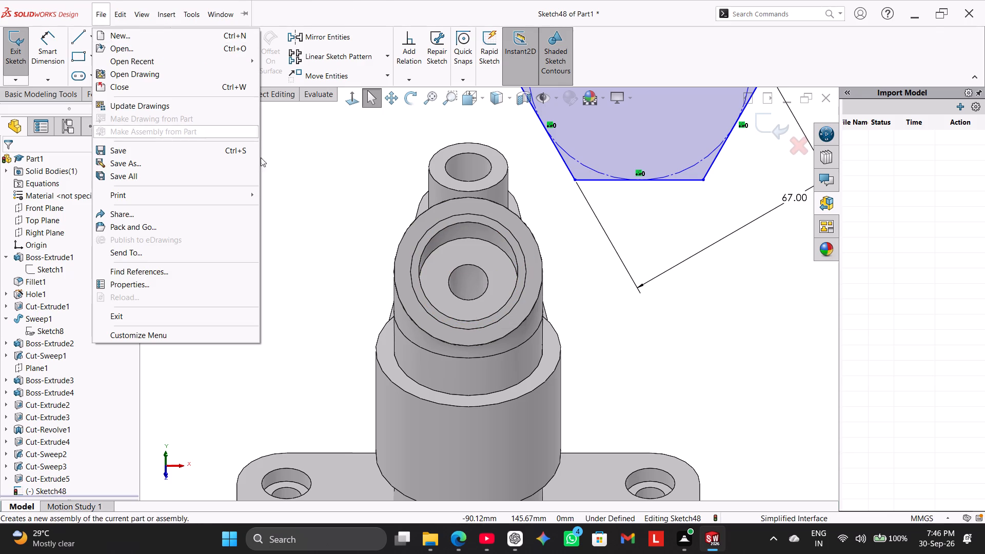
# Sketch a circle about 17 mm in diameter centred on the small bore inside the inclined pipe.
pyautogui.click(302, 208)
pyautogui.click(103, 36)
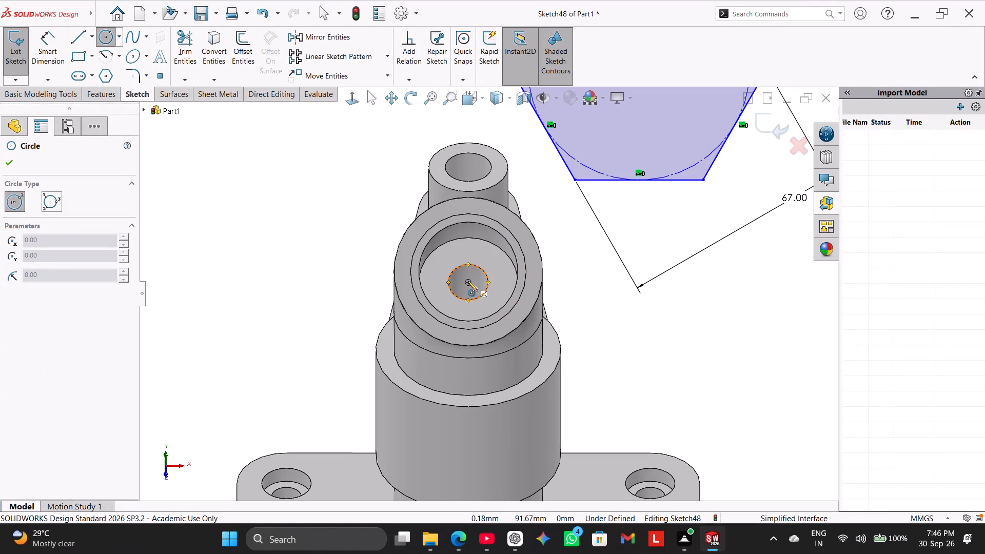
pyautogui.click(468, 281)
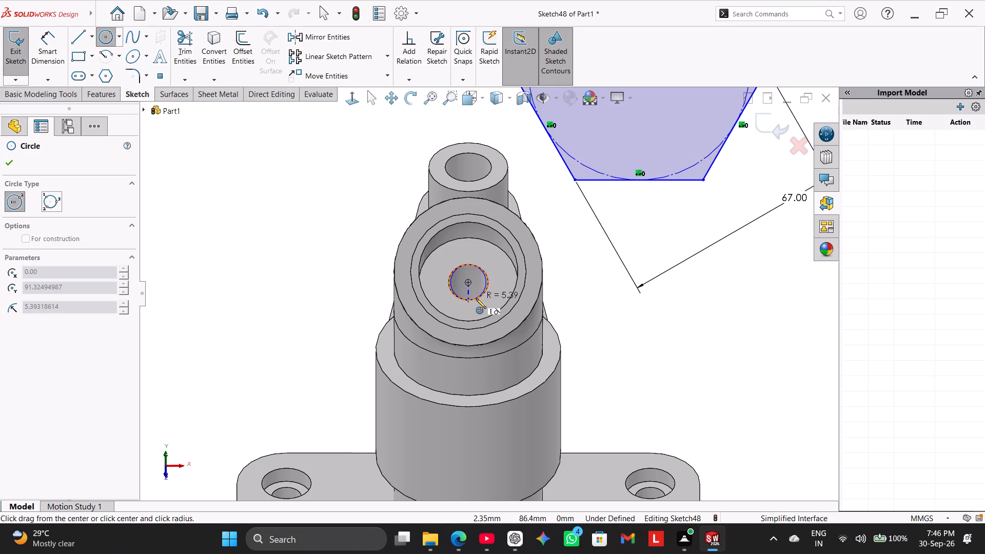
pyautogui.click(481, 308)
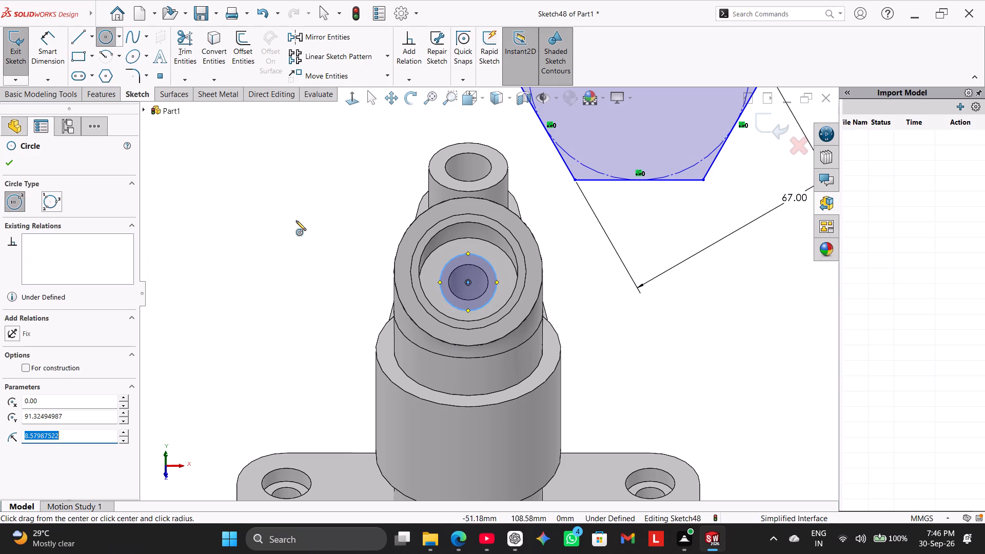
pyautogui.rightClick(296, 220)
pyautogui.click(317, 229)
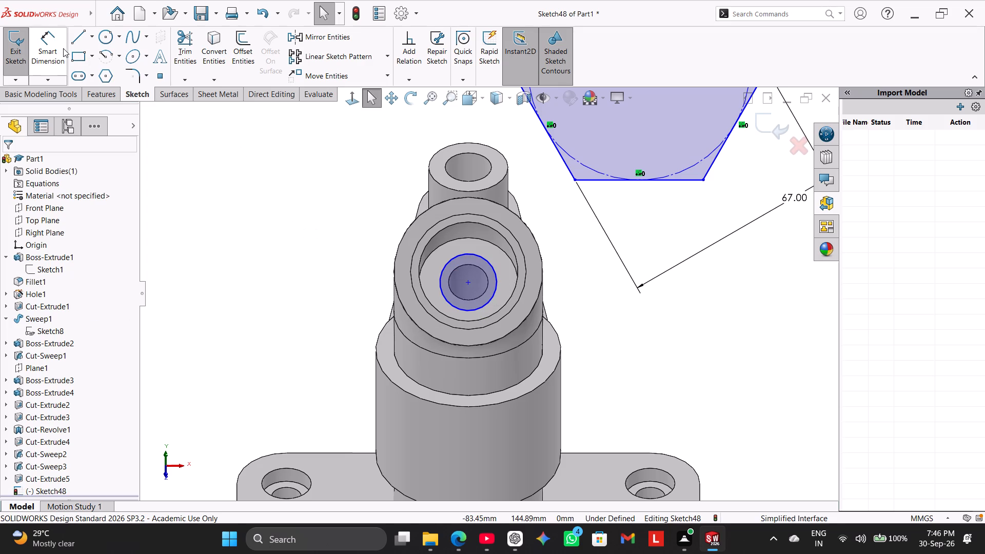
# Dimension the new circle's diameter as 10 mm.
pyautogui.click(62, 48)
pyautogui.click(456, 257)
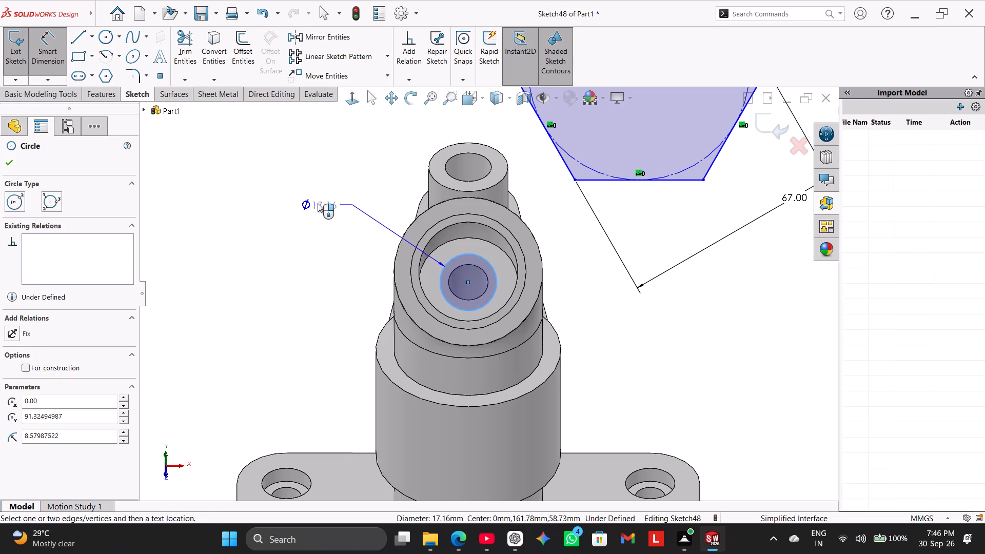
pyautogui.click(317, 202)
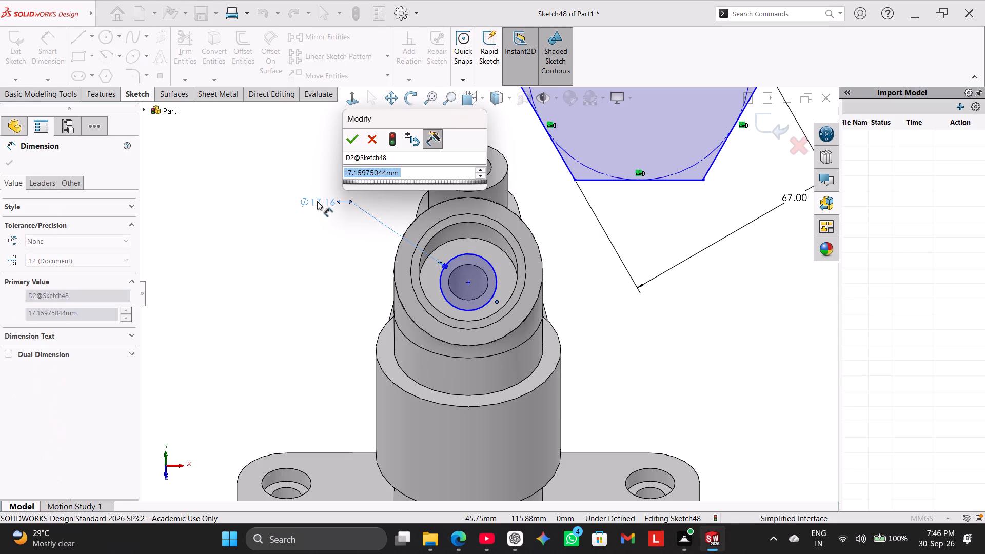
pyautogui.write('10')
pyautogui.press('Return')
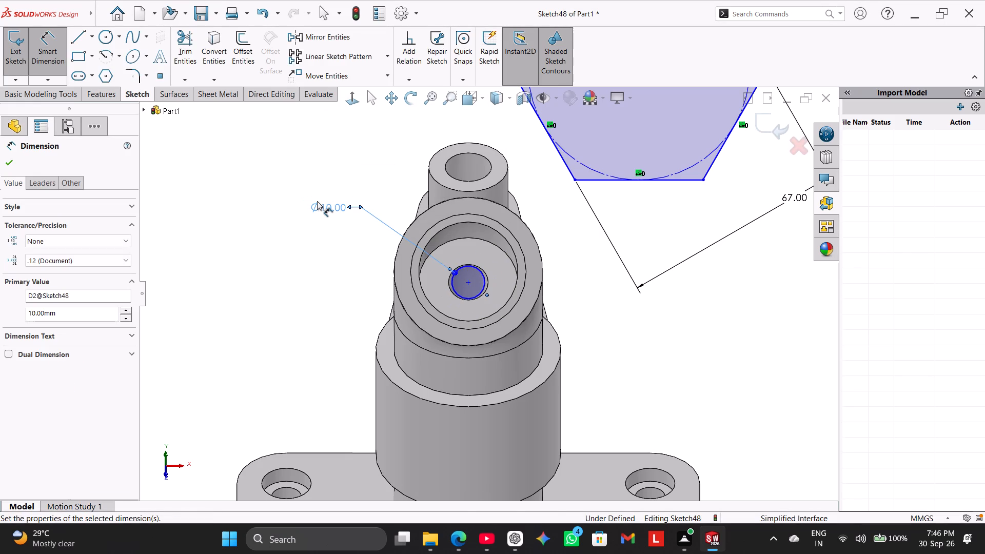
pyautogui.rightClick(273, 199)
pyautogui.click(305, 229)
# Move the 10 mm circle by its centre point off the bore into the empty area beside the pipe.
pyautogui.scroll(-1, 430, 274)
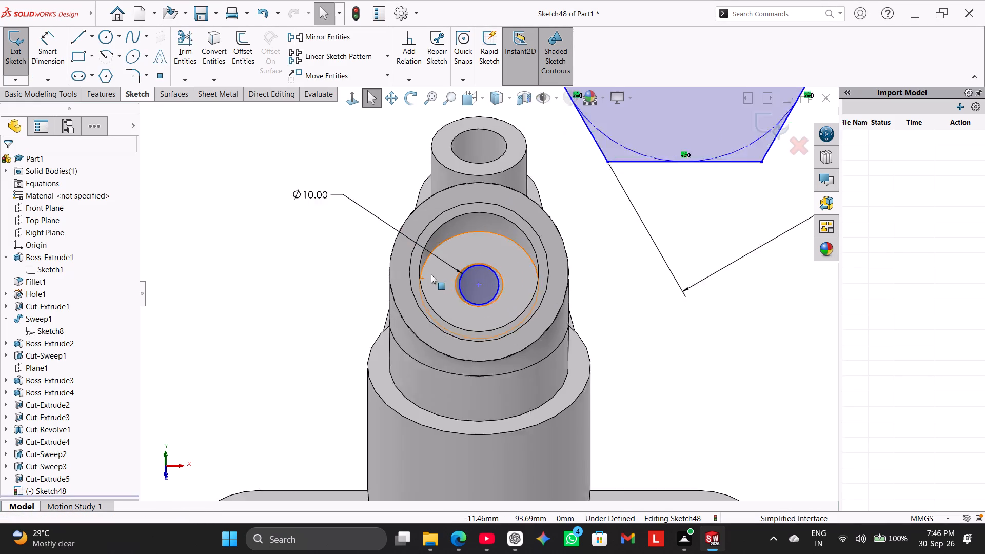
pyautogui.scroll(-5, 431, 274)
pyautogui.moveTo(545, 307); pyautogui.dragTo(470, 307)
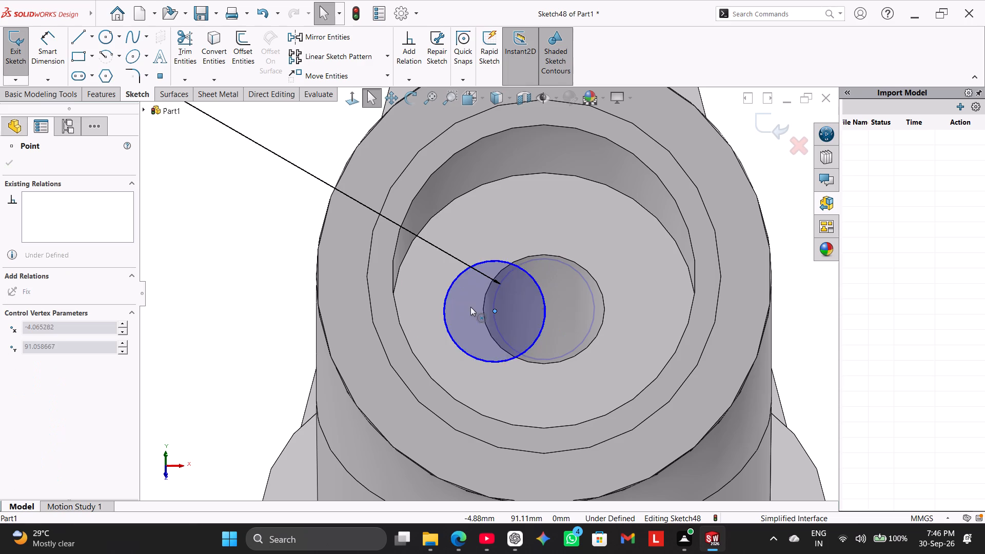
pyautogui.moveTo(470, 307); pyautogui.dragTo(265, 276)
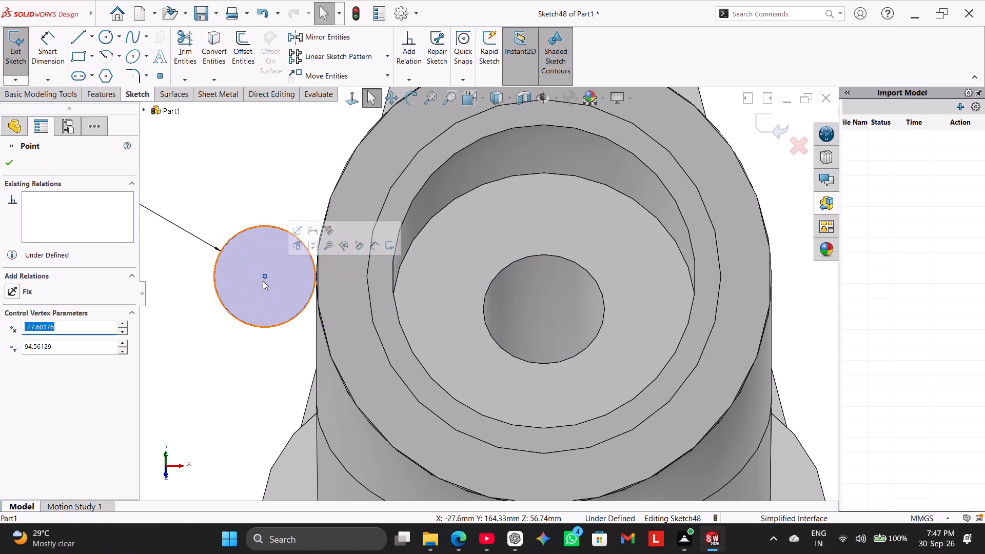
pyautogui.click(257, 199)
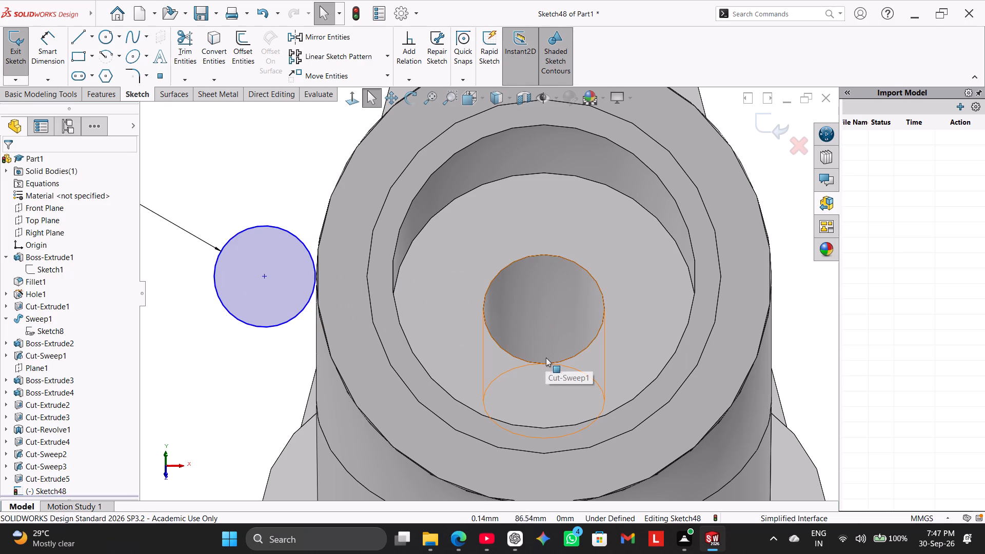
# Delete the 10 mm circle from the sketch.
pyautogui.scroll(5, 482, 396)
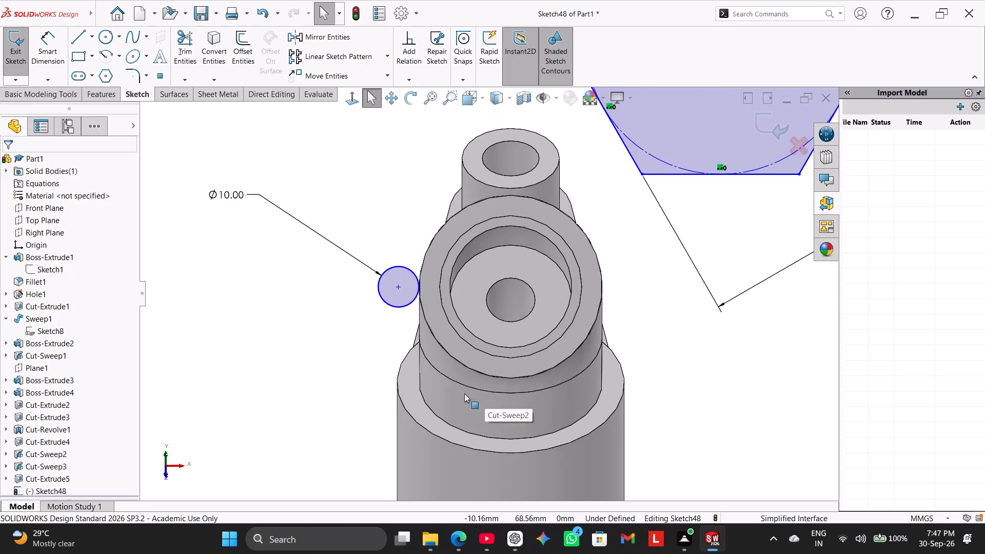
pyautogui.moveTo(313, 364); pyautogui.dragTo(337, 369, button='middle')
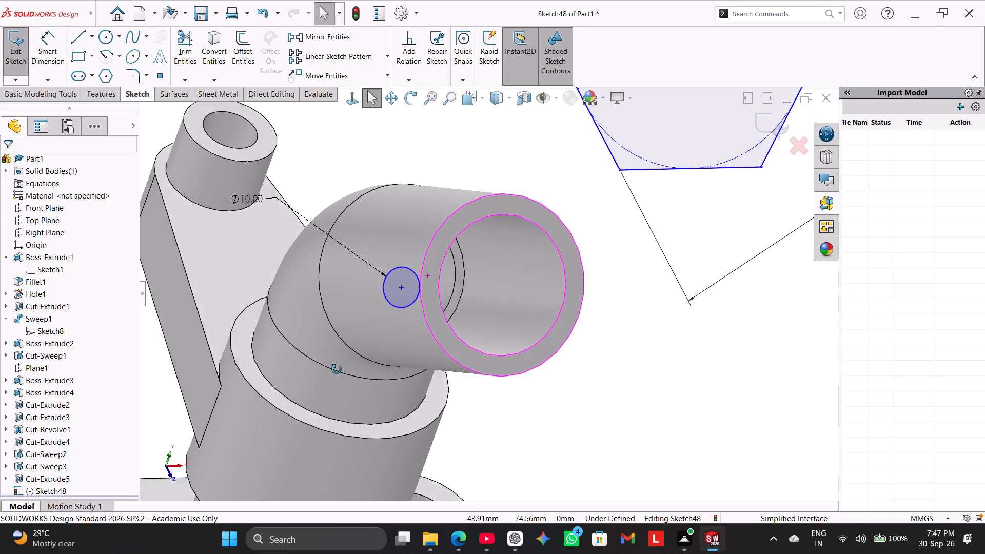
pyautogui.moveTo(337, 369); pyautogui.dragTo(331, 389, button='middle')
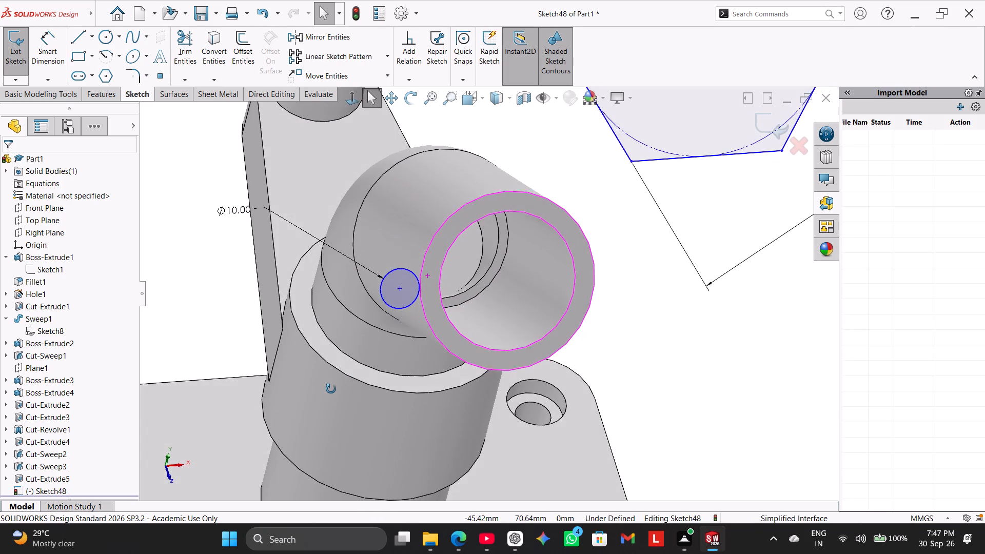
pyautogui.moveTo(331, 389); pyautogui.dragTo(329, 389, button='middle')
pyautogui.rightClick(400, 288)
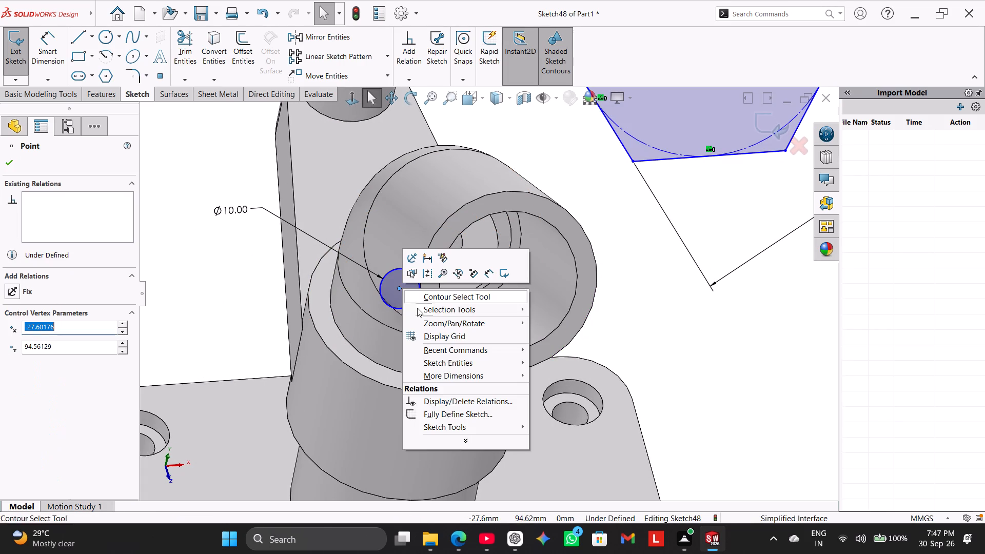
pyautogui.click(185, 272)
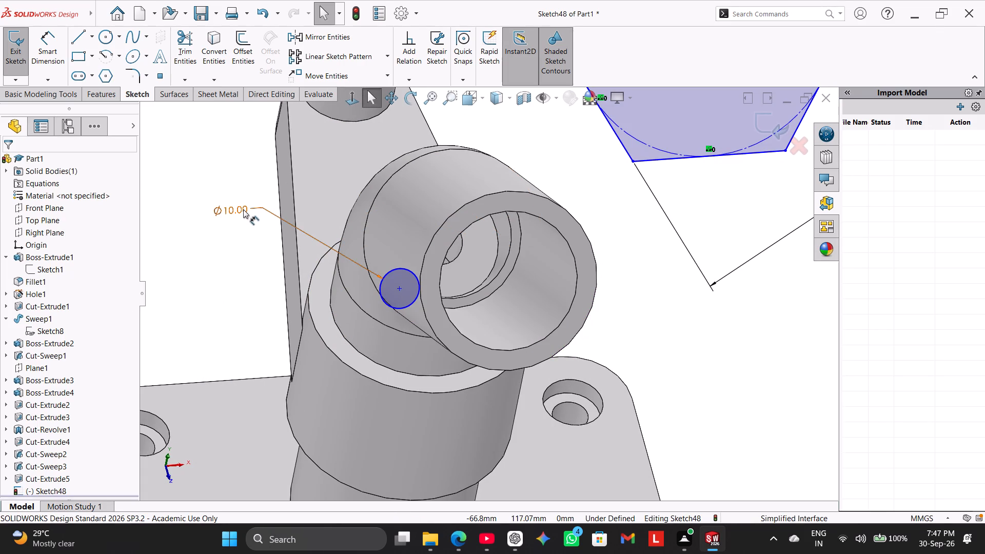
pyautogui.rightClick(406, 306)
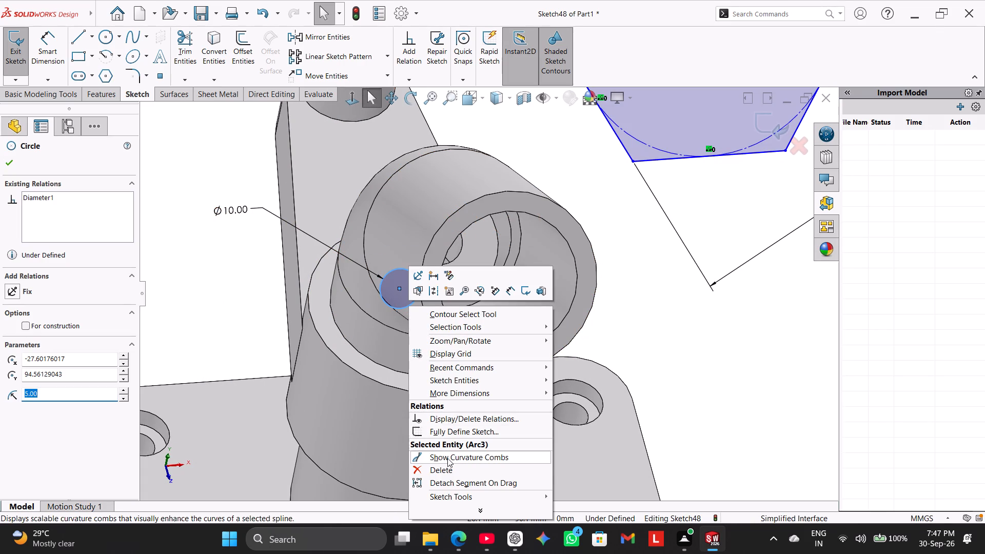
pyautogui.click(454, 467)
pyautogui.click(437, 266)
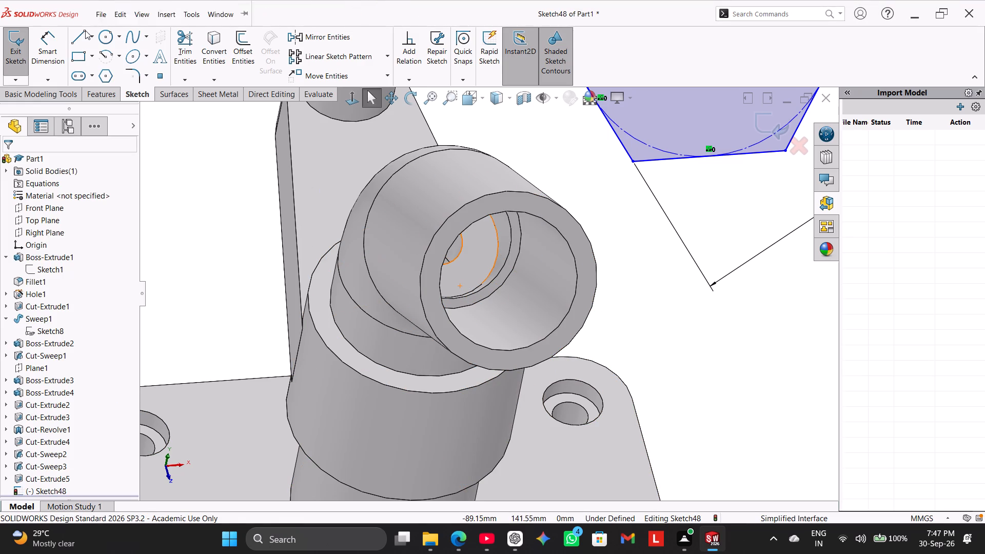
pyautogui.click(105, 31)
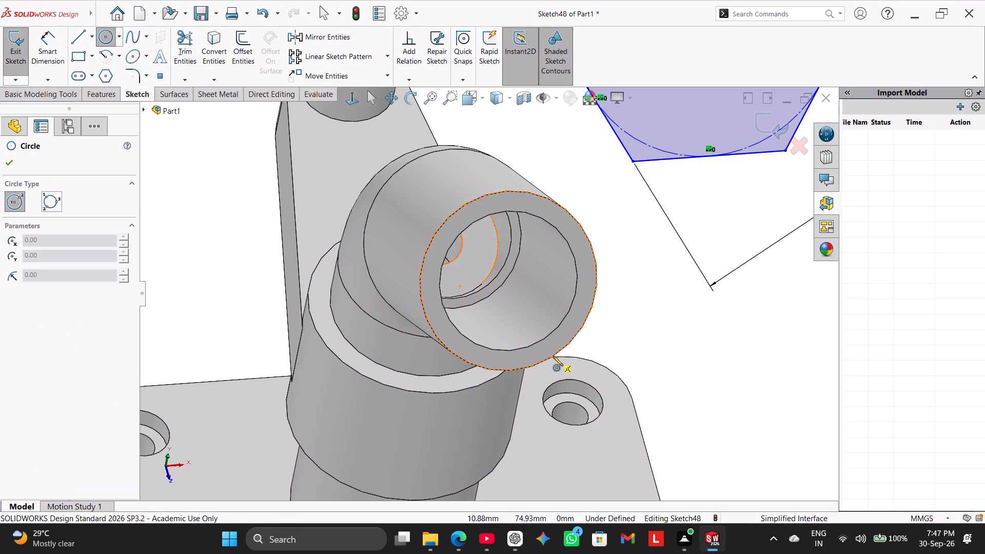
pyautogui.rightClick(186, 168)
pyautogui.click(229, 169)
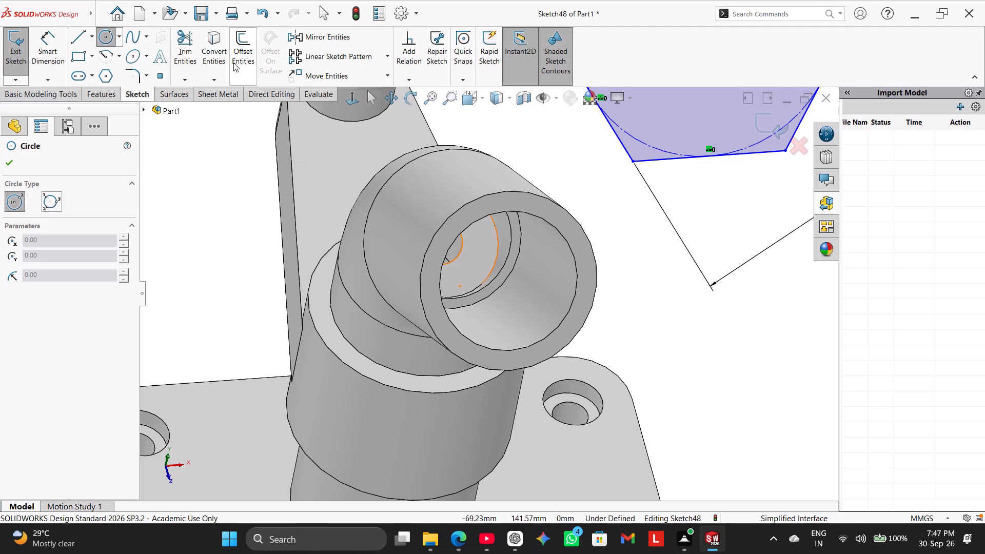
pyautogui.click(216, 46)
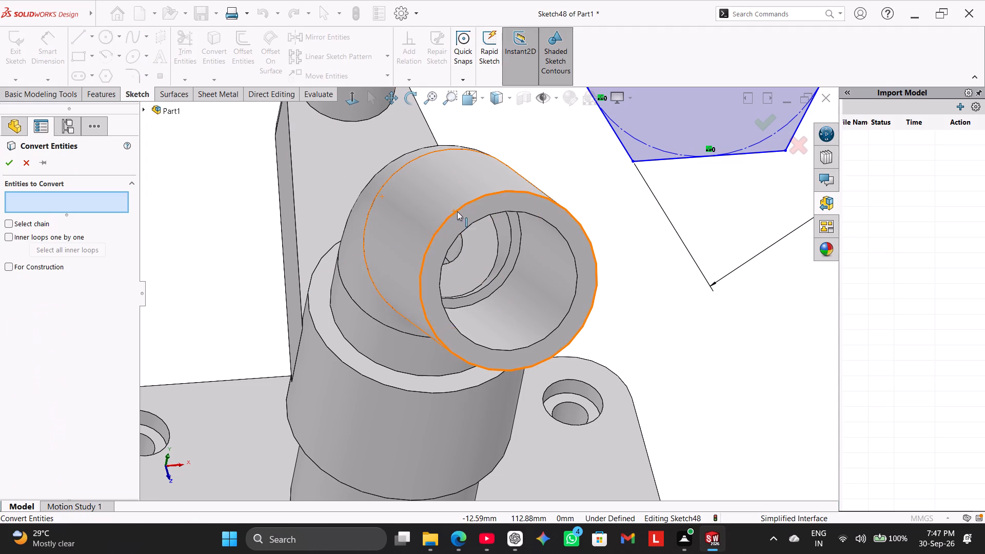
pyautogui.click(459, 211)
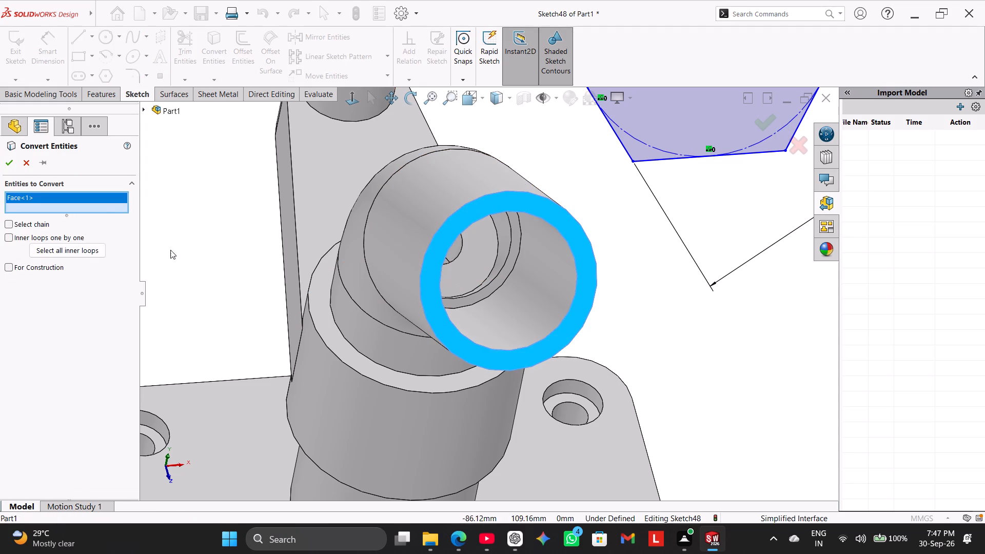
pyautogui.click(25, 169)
# Convert the outer circular edge of the inclined pipe's end face into the hexagon sketch.
pyautogui.click(212, 39)
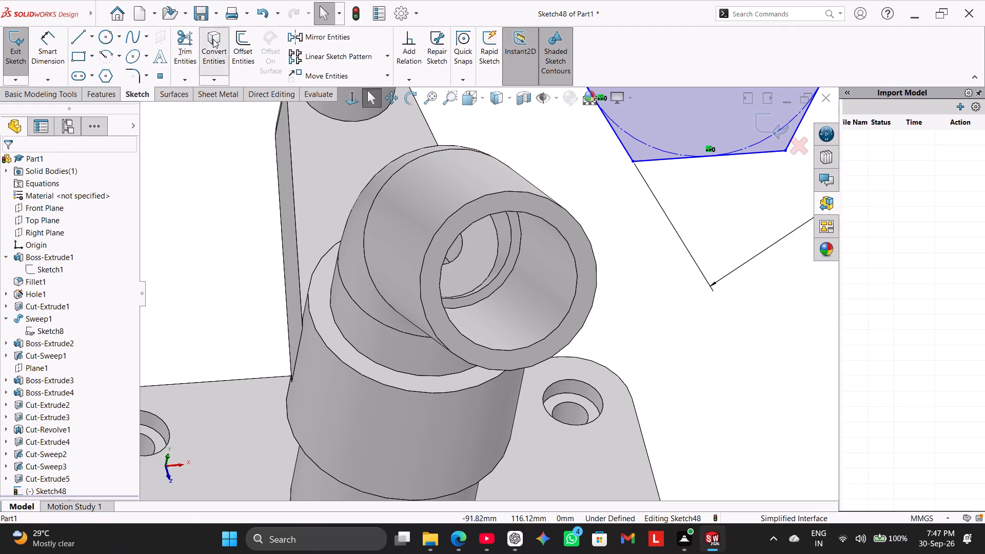
pyautogui.click(451, 213)
pyautogui.click(10, 160)
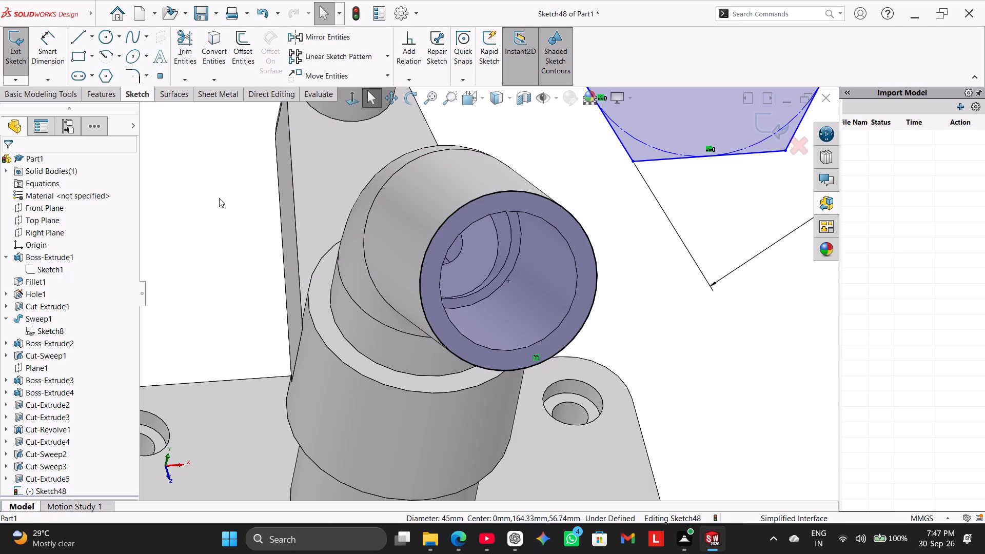
# Add a Coincident relation between the hexagon's centre point and the converted circle's centre.
pyautogui.scroll(3, 221, 208)
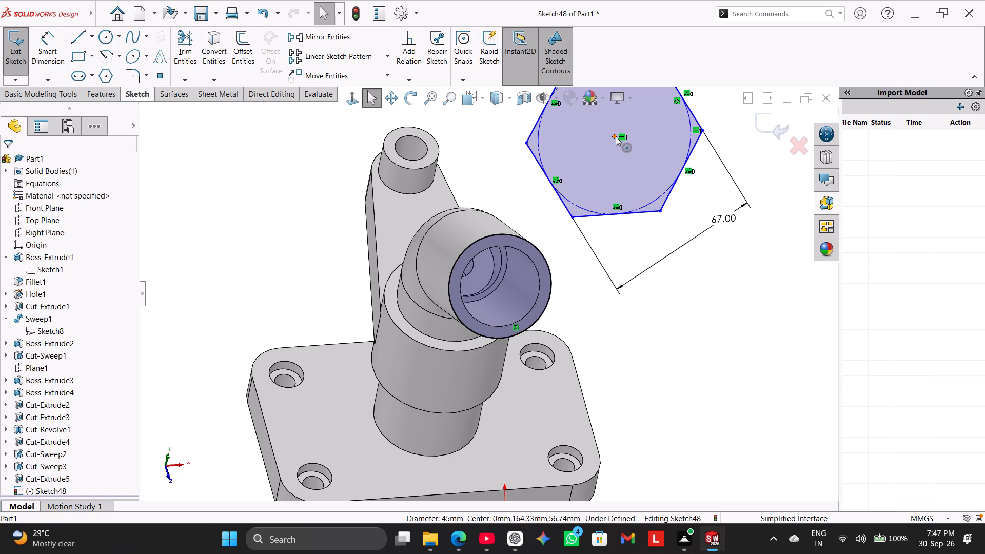
pyautogui.keyDown('ctrl'); pyautogui.click(616, 136); pyautogui.keyUp('ctrl')
pyautogui.keyDown('ctrl'); pyautogui.click(500, 284); pyautogui.keyUp('ctrl')
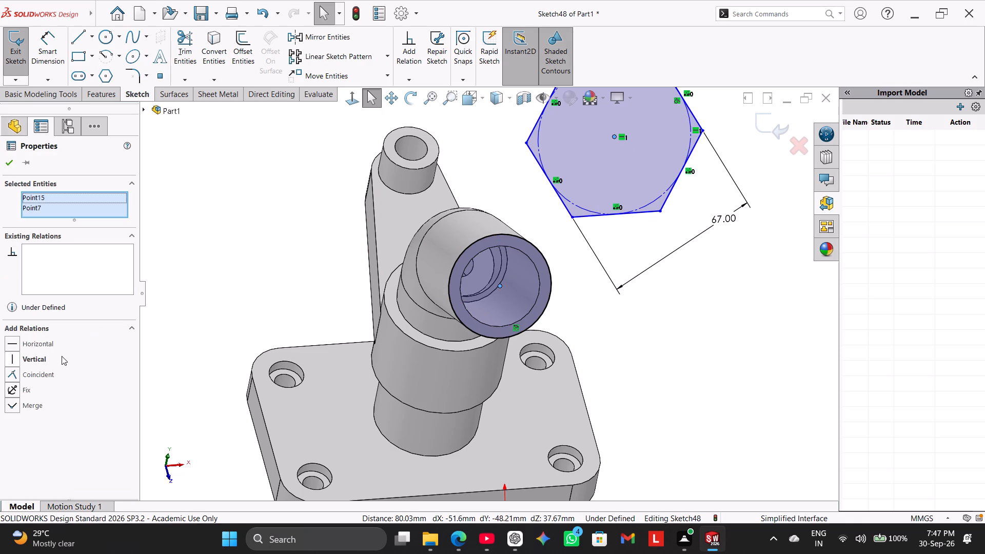
pyautogui.click(28, 373)
pyautogui.click(205, 307)
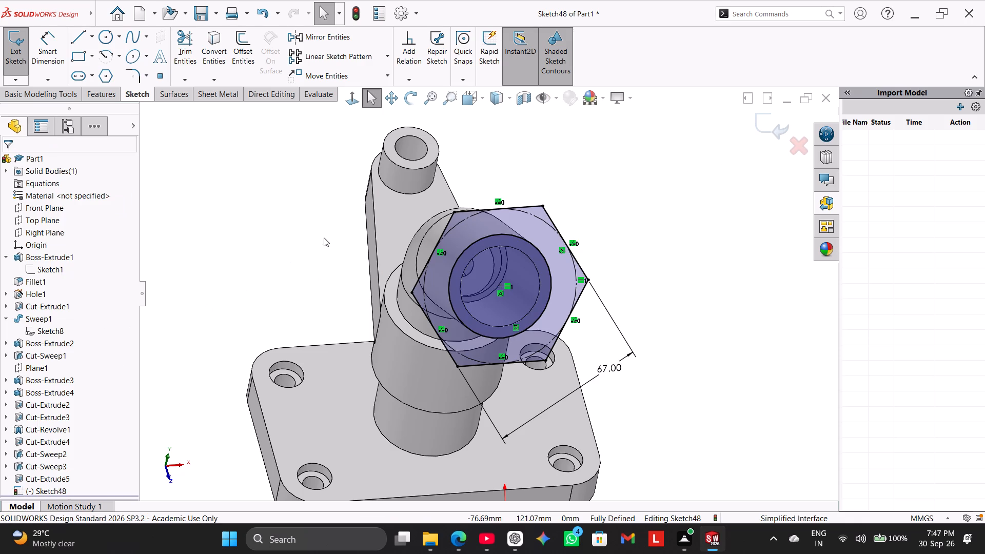
# Change the converted circle on the pipe's end to construction geometry.
pyautogui.rightClick(474, 243)
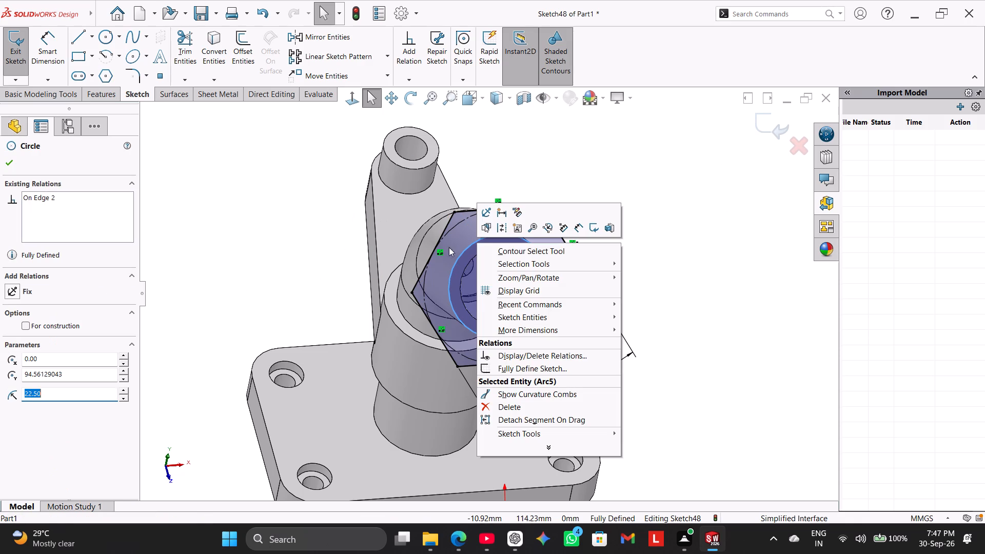
pyautogui.click(506, 225)
pyautogui.click(212, 248)
# Examine the hexagon's position around the inclined pipe's end from several angles.
pyautogui.moveTo(233, 277); pyautogui.dragTo(226, 272, button='middle')
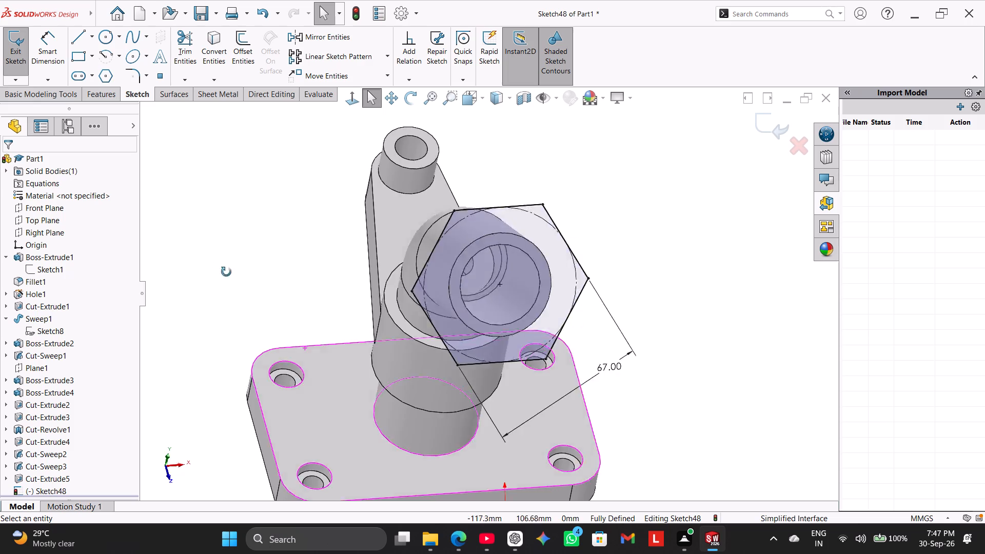
pyautogui.moveTo(226, 272); pyautogui.dragTo(212, 246, button='middle')
pyautogui.scroll(2, 219, 248)
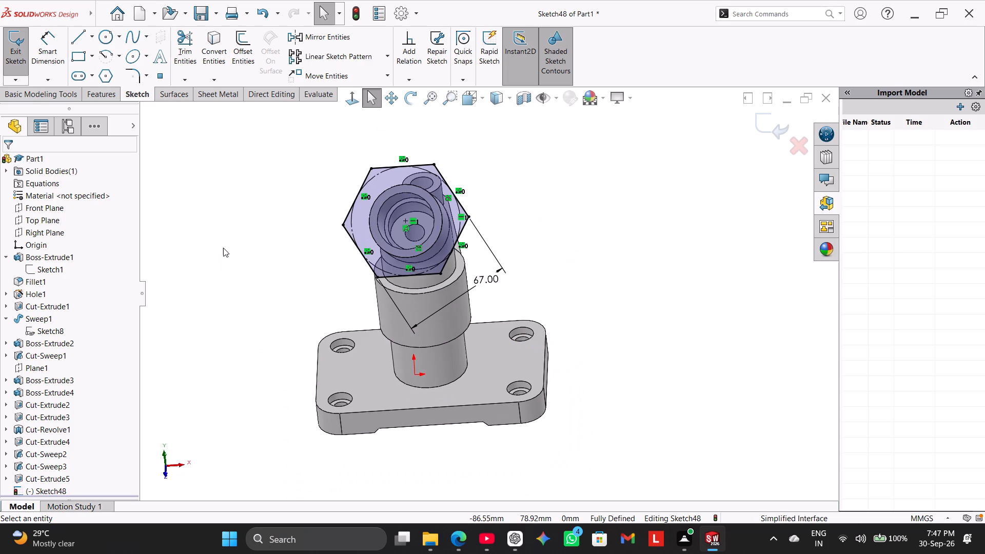
pyautogui.moveTo(223, 248); pyautogui.dragTo(217, 254, button='middle')
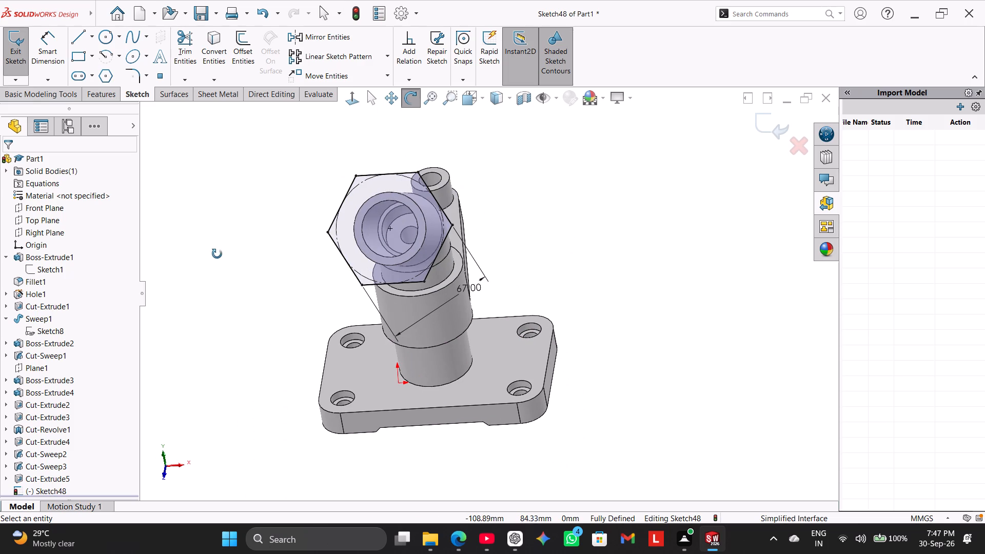
pyautogui.moveTo(217, 254); pyautogui.dragTo(183, 294, button='middle')
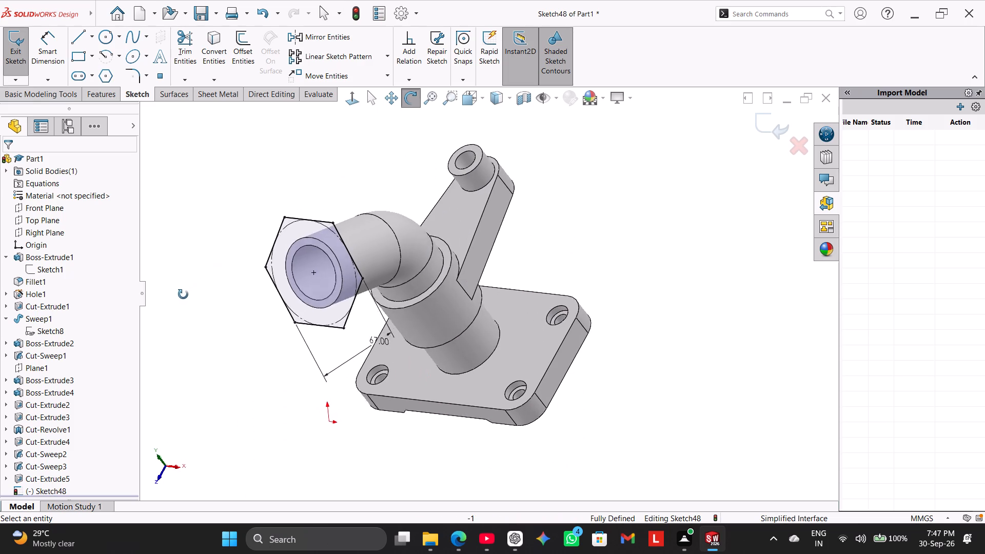
pyautogui.moveTo(183, 294); pyautogui.dragTo(173, 328, button='middle')
pyautogui.moveTo(188, 319); pyautogui.dragTo(221, 313, button='middle')
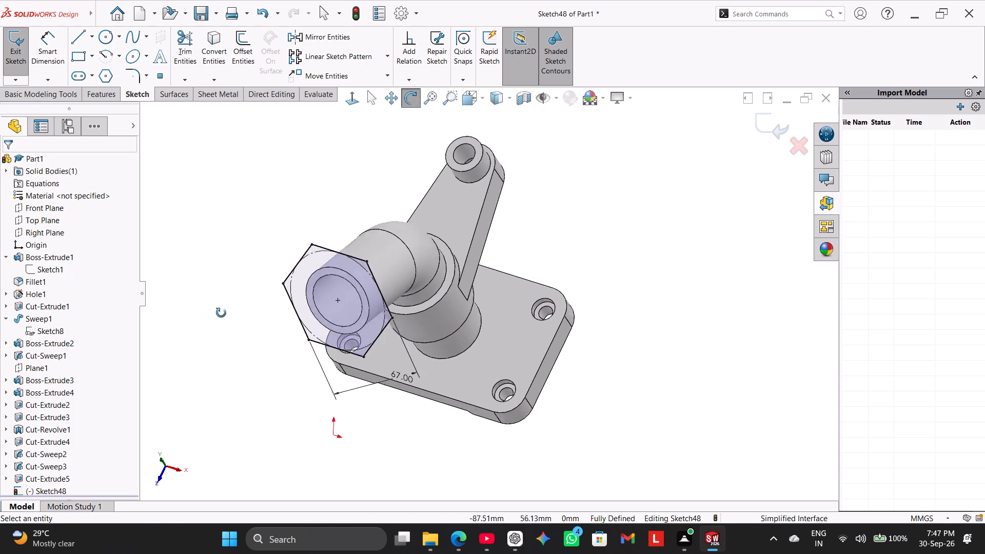
pyautogui.moveTo(221, 313); pyautogui.dragTo(295, 423, button='middle')
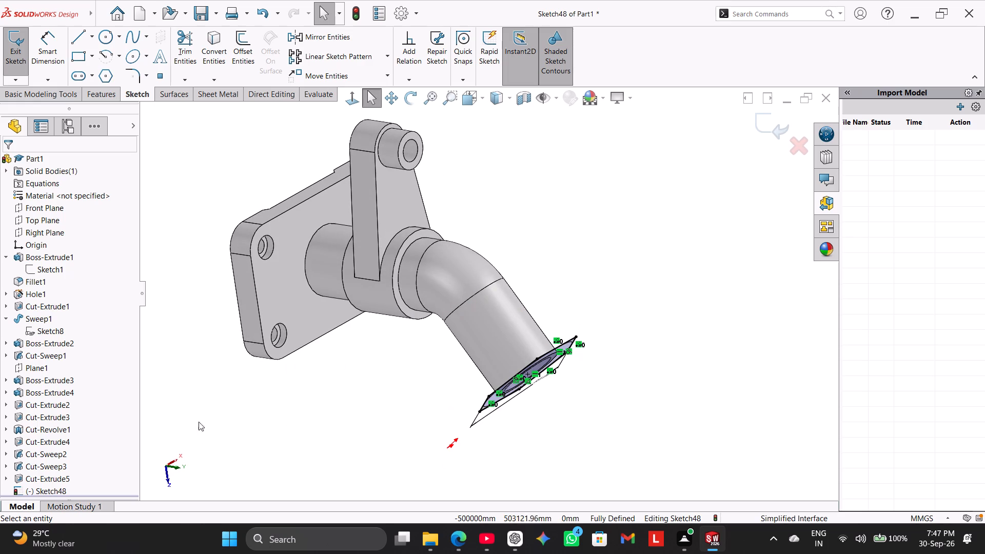
# Exit the hexagon sketch and show the whole bracket in isometric view.
pyautogui.moveTo(190, 379); pyautogui.dragTo(300, 263, button='right')
pyautogui.click(19, 47)
pyautogui.moveTo(210, 325); pyautogui.dragTo(295, 205, button='right')
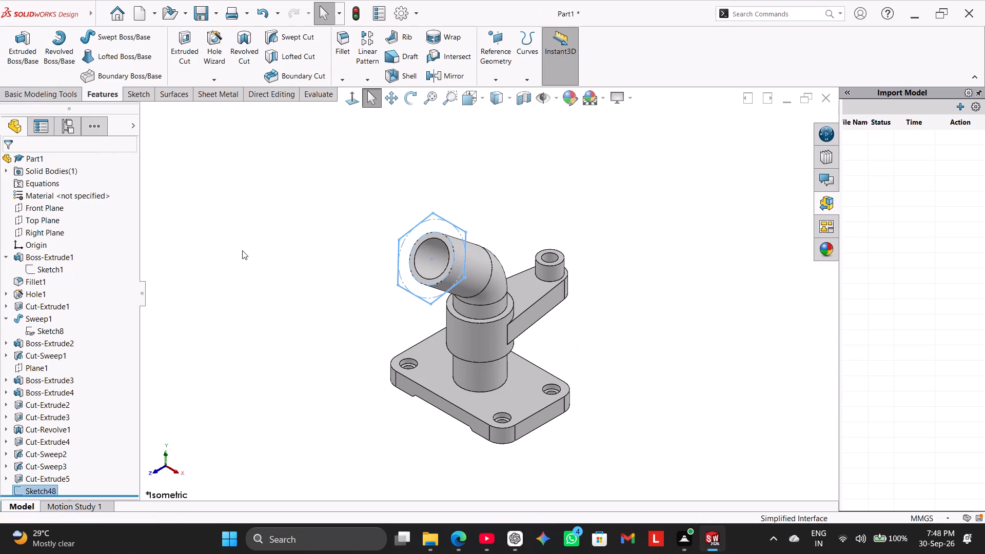
# Extrude the hexagon 15 mm from a 5 mm offset, with offset and extrusion both reversed toward the pipe's bend, merging the result.
pyautogui.click(148, 90)
pyautogui.click(100, 93)
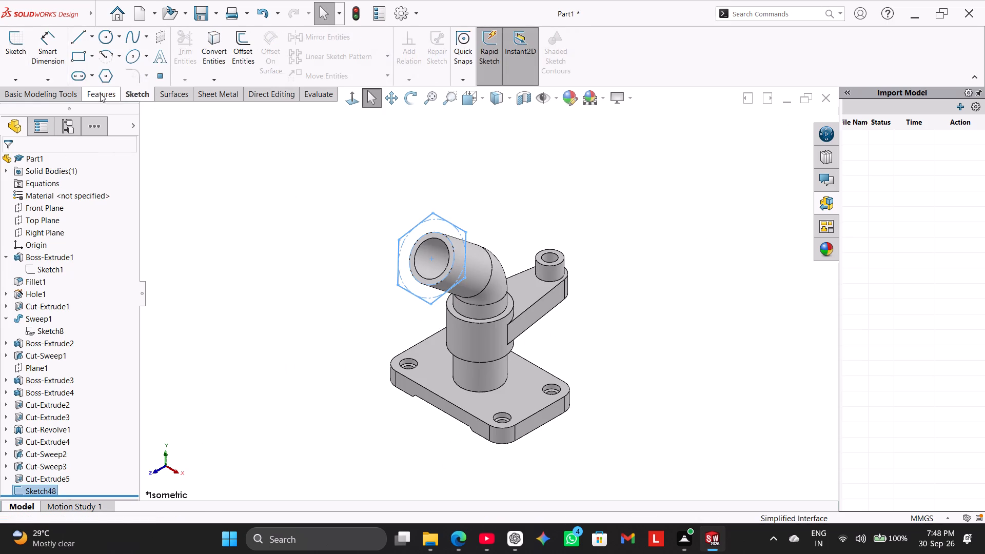
pyautogui.click(24, 54)
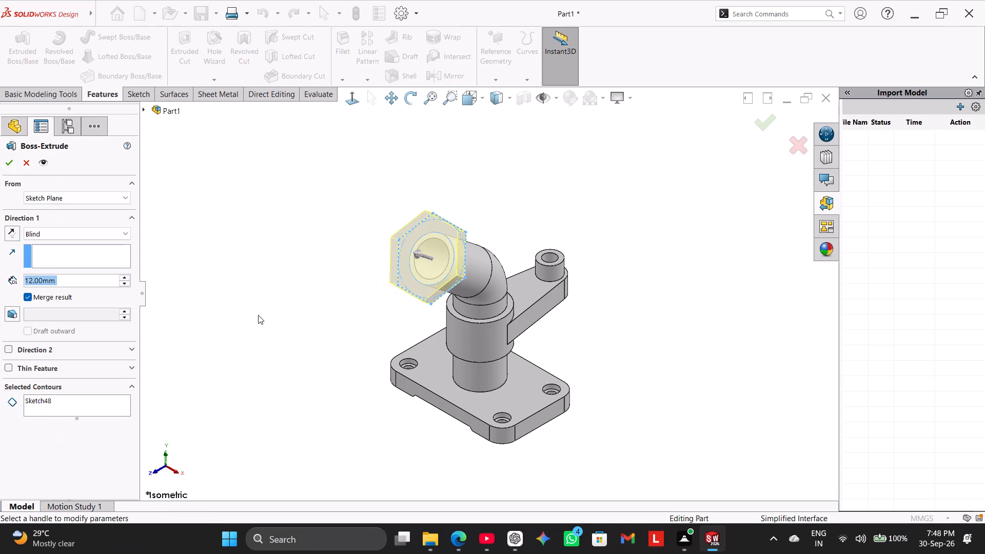
pyautogui.click(55, 195)
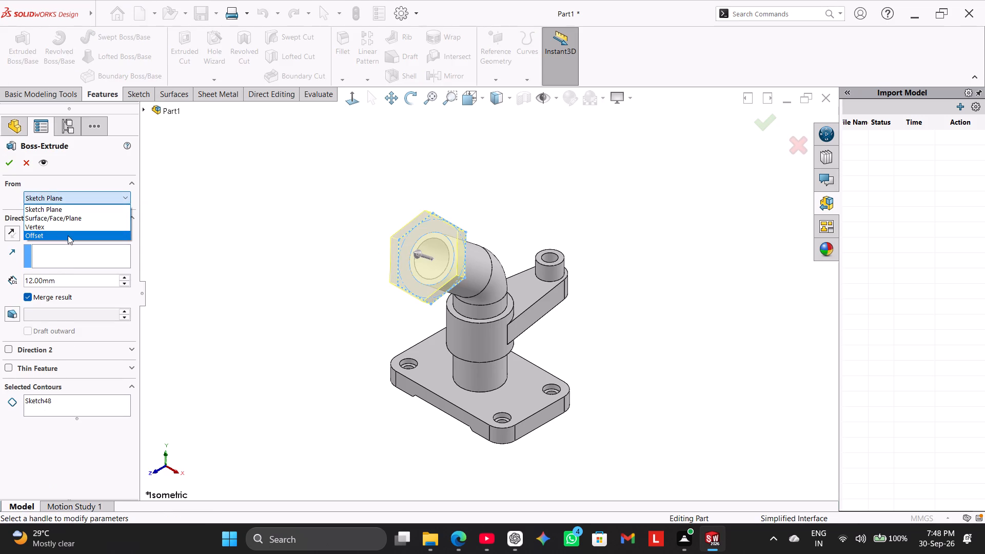
pyautogui.click(68, 235)
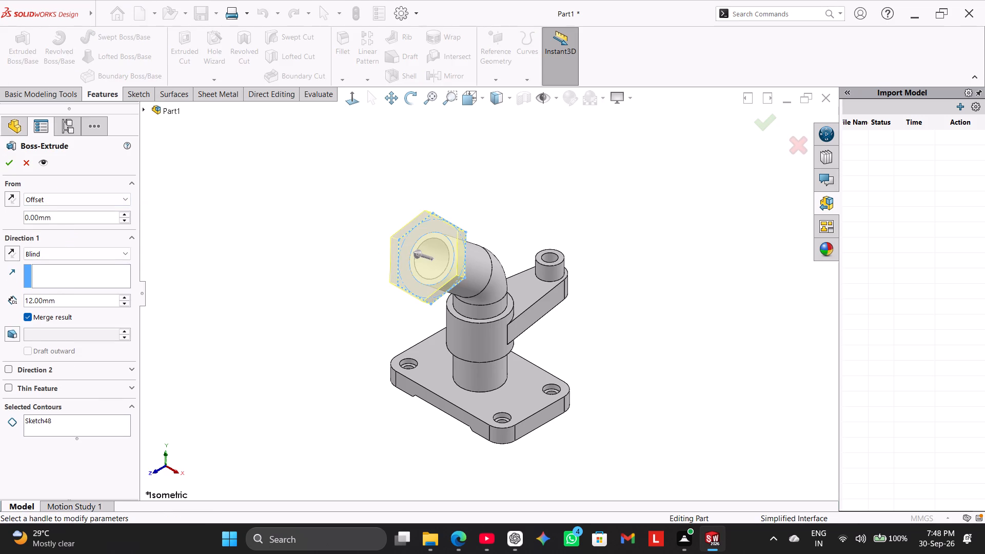
pyautogui.doubleClick(69, 221)
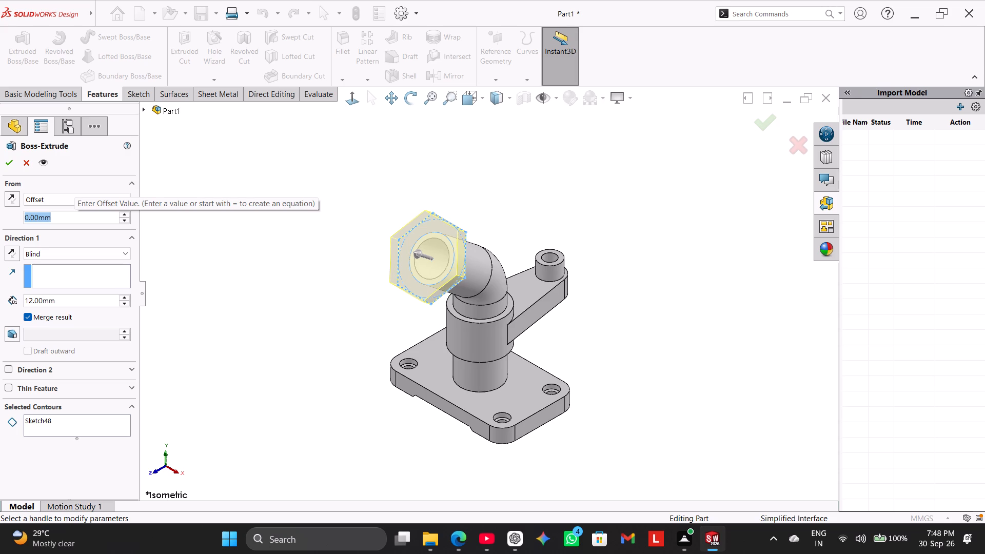
pyautogui.press('5')
pyautogui.press('Return')
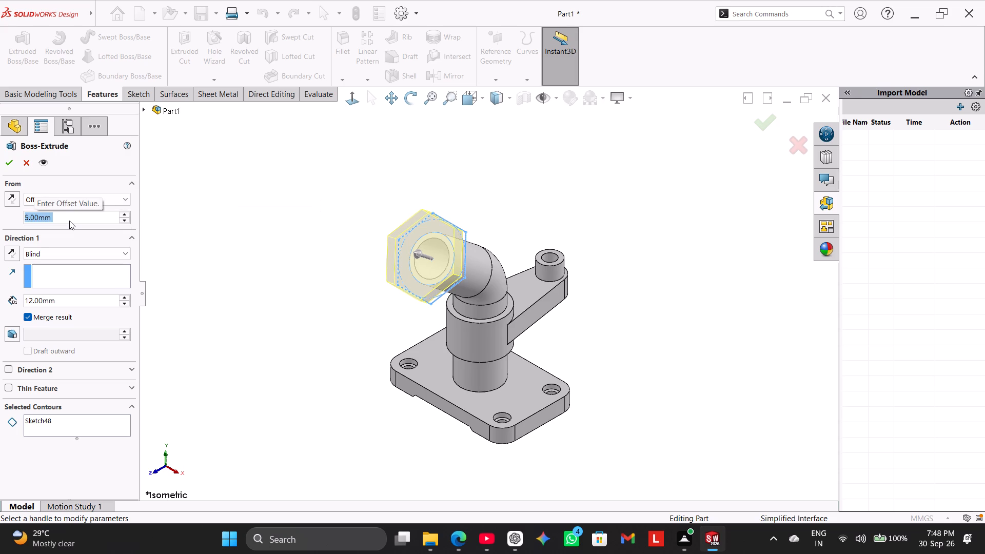
pyautogui.click(14, 201)
pyautogui.moveTo(276, 283); pyautogui.dragTo(185, 226, button='middle')
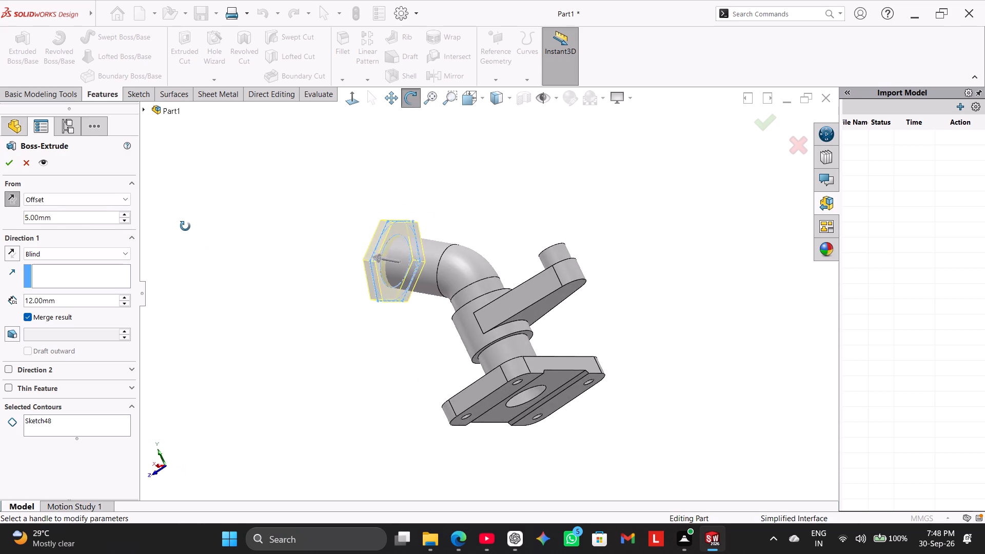
pyautogui.moveTo(185, 226); pyautogui.dragTo(214, 254, button='middle')
pyautogui.click(13, 255)
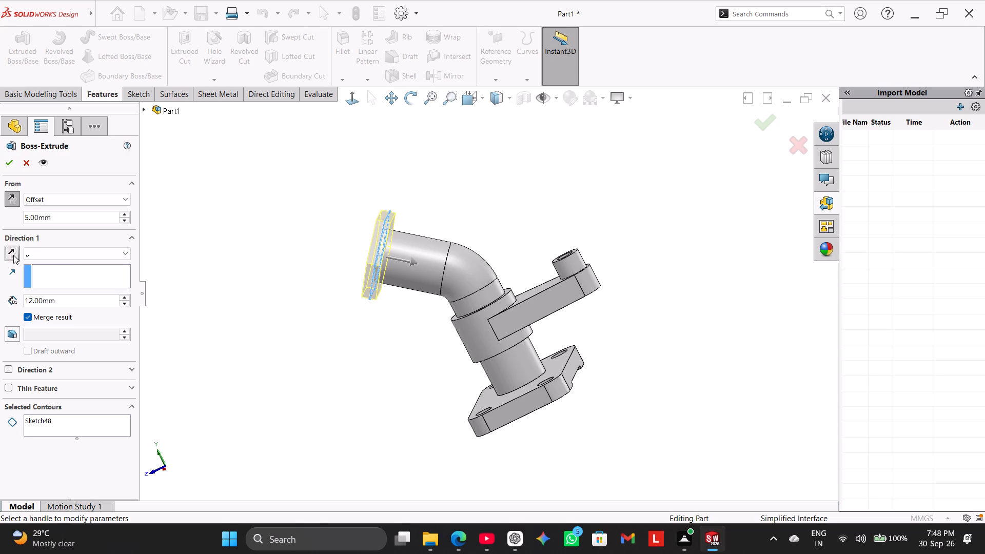
pyautogui.moveTo(229, 267); pyautogui.dragTo(231, 308, button='middle')
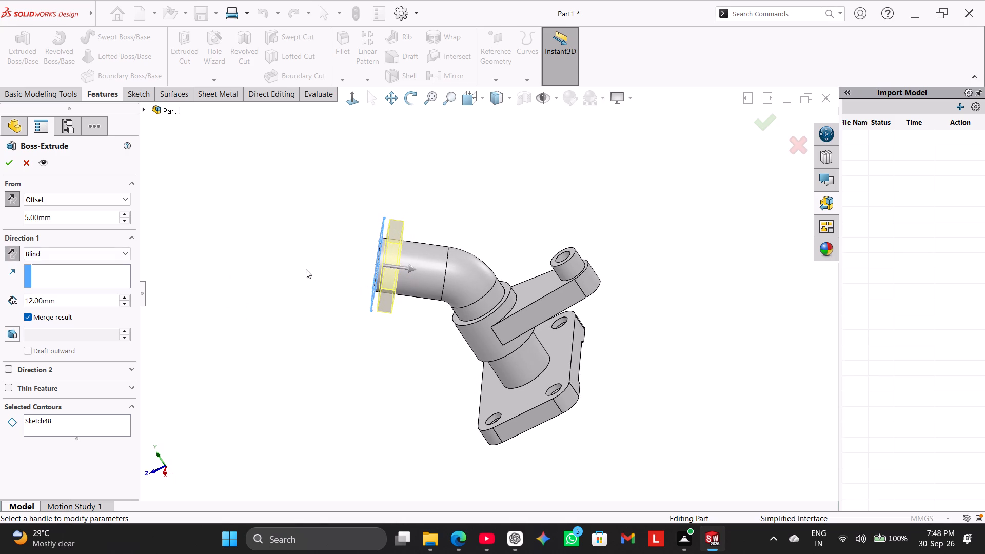
pyautogui.scroll(-2, 308, 269)
pyautogui.click(14, 199)
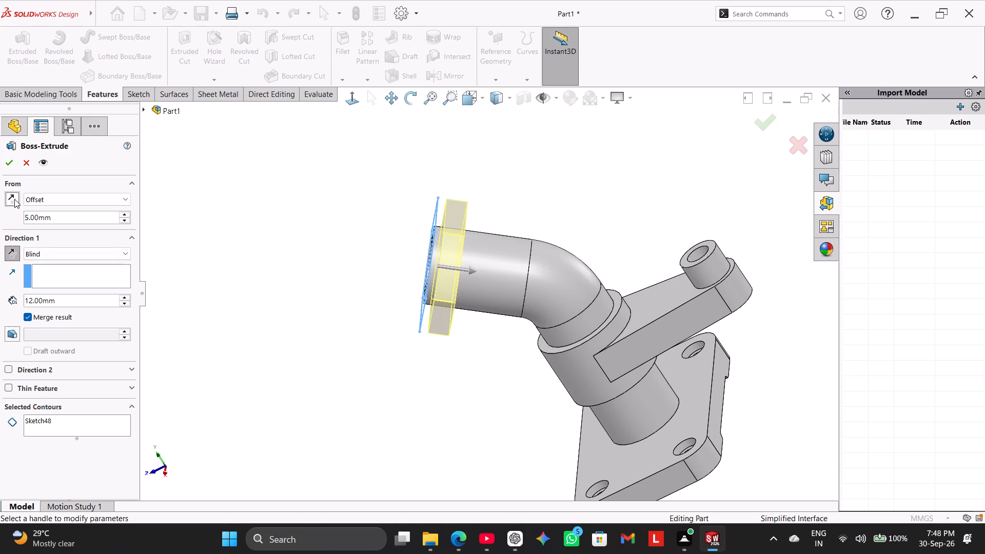
pyautogui.click(14, 199)
pyautogui.doubleClick(68, 298)
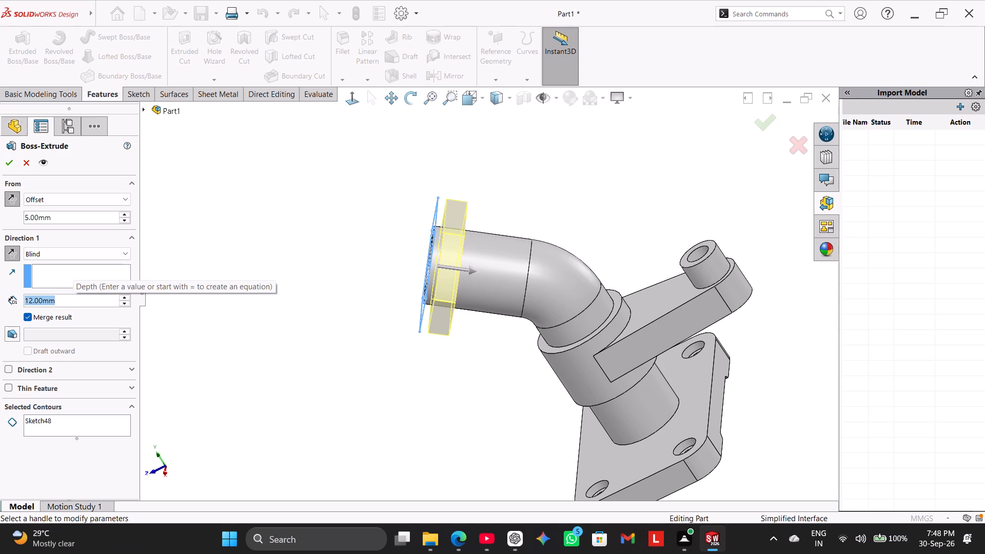
pyautogui.write('15')
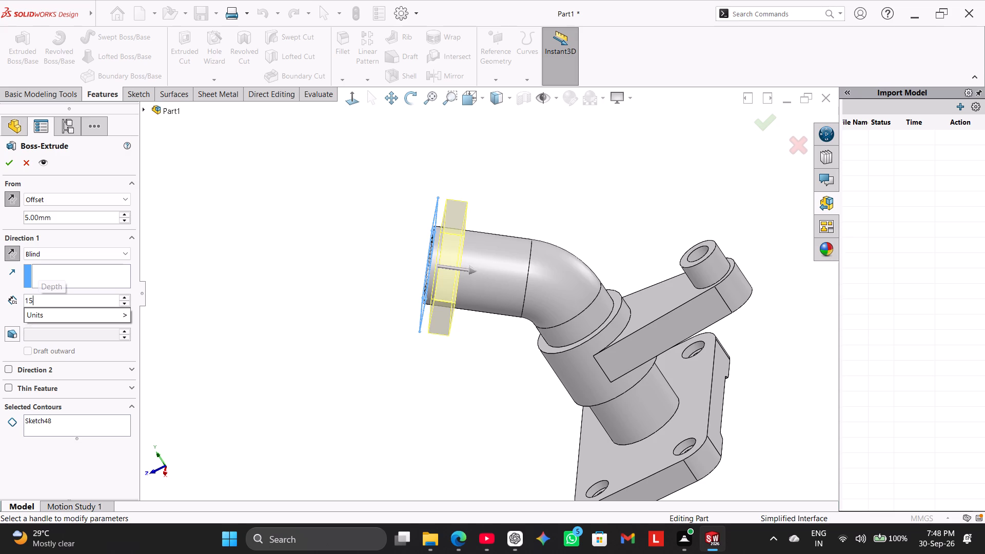
pyautogui.press('Return')
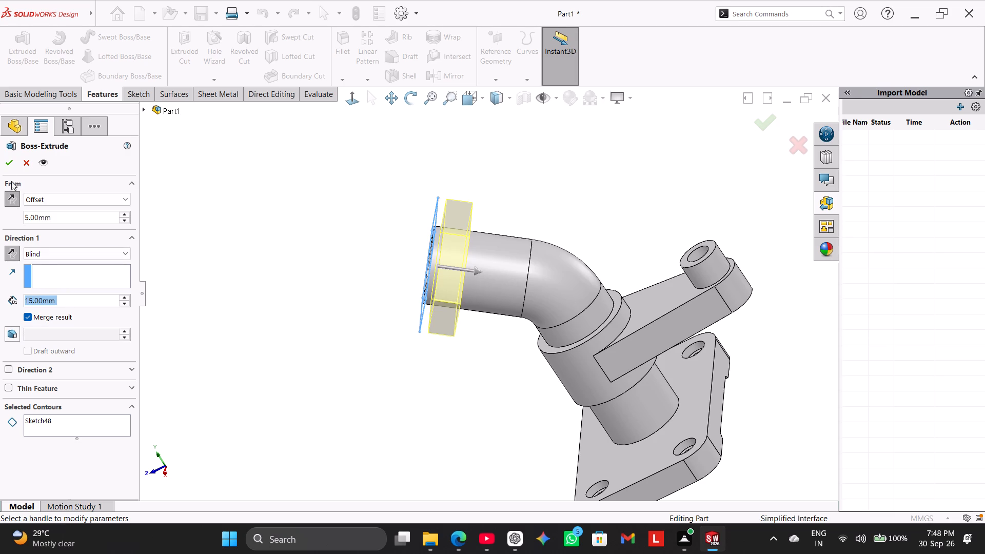
pyautogui.click(8, 167)
pyautogui.click(199, 278)
pyautogui.moveTo(244, 330); pyautogui.dragTo(356, 243, button='right')
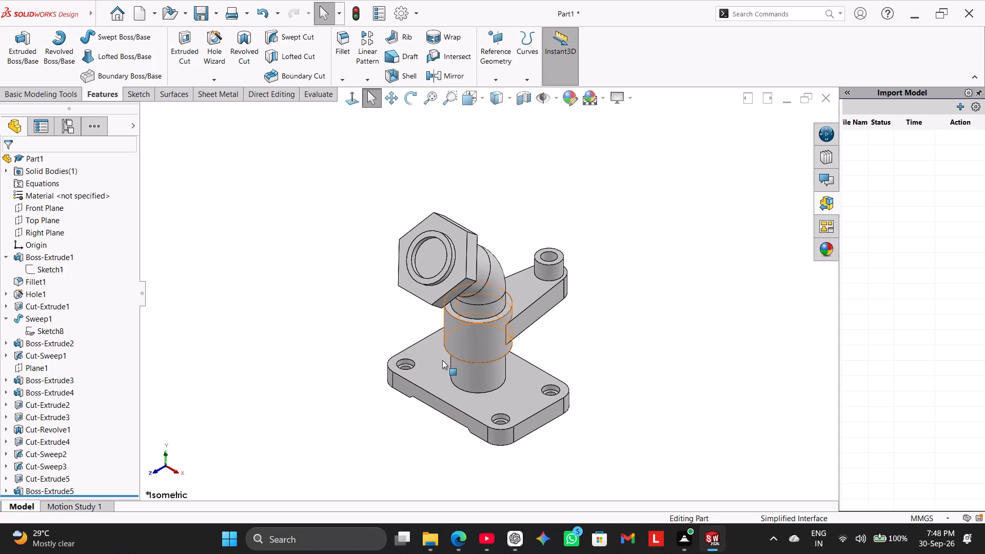
# On the base plate's top face, sketch a 15 mm horizontal line from the front (+X, +Z) corner hole's centre to the plate's side edge.
pyautogui.rightClick(517, 399)
pyautogui.click(548, 277)
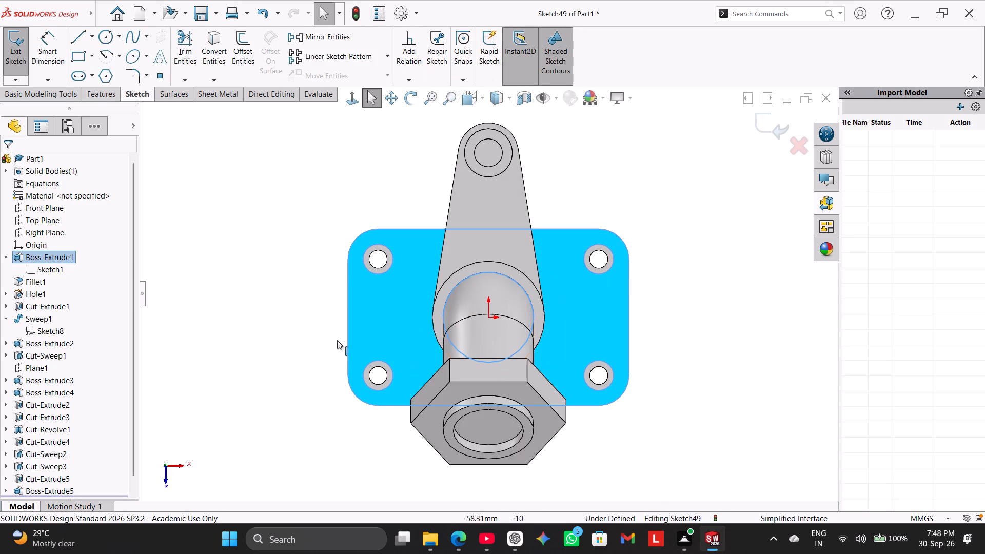
pyautogui.click(240, 337)
pyautogui.moveTo(277, 333); pyautogui.dragTo(277, 333, button='middle')
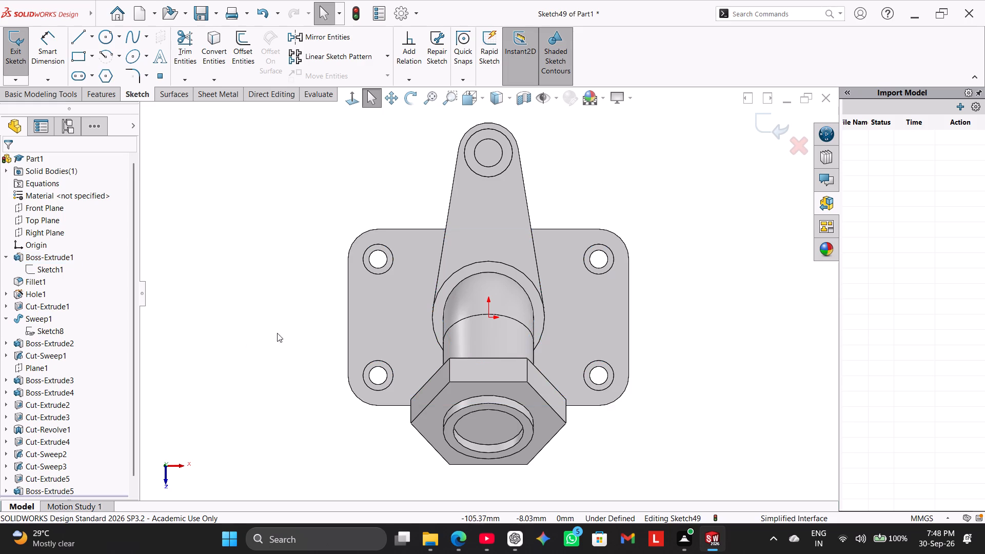
pyautogui.moveTo(277, 333); pyautogui.dragTo(327, 270, button='middle')
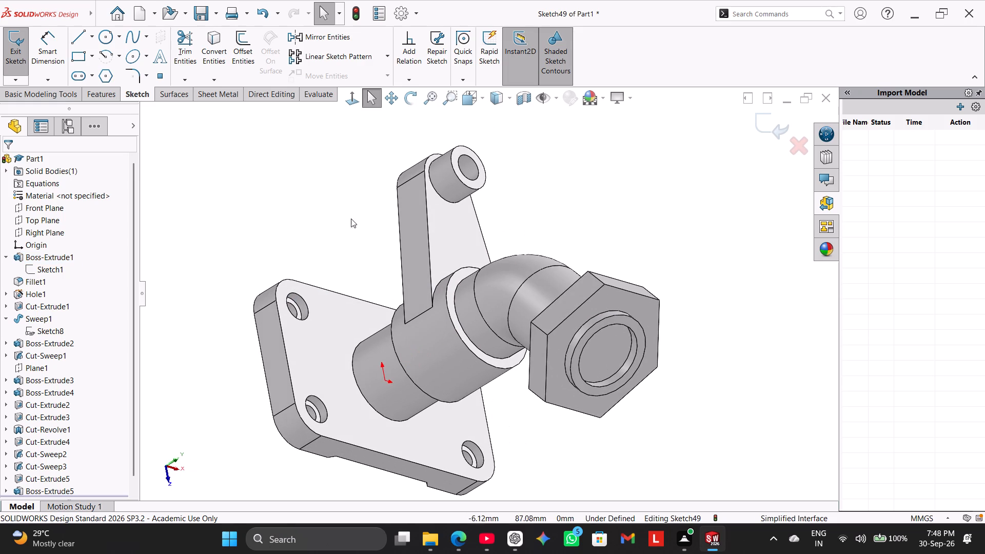
pyautogui.moveTo(354, 215); pyautogui.dragTo(281, 252, button='middle')
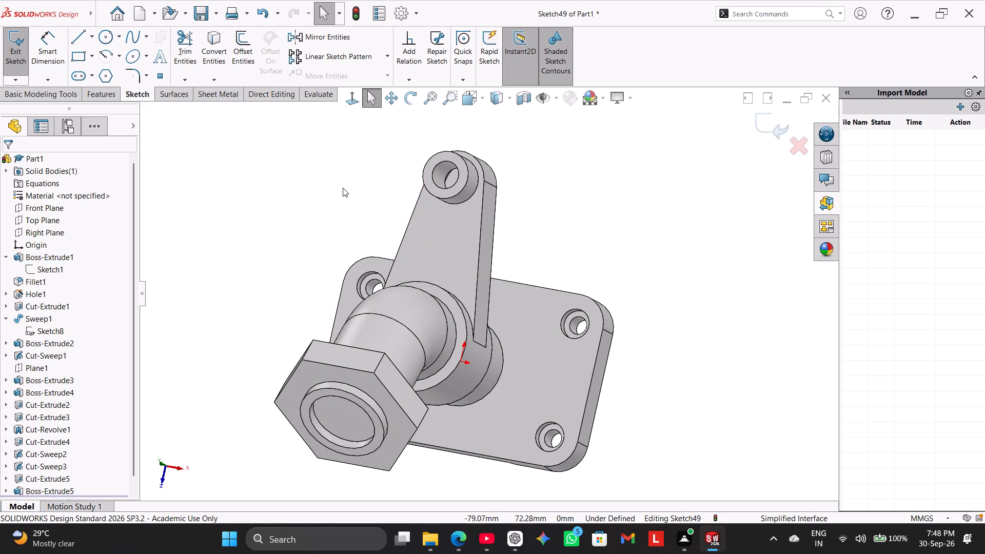
pyautogui.click(357, 97)
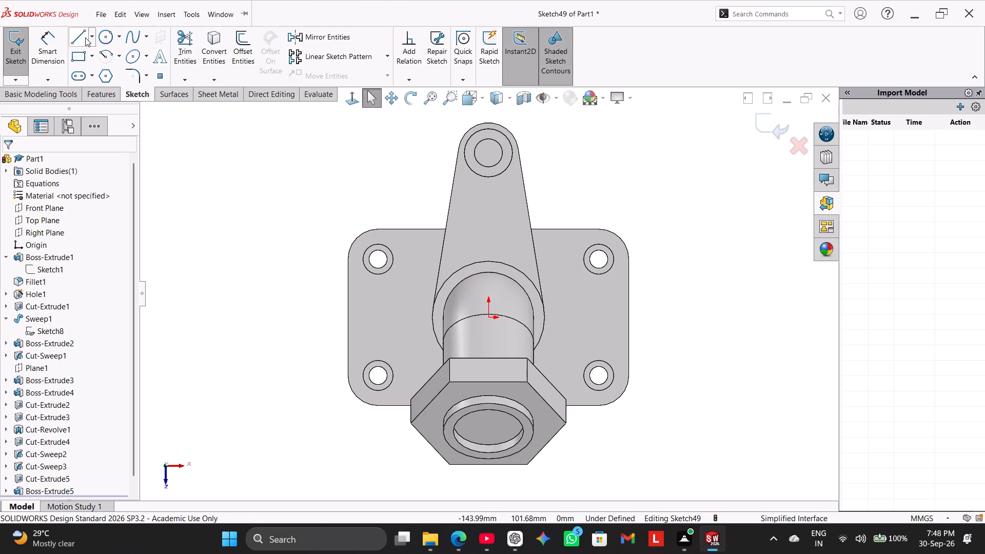
pyautogui.click(85, 36)
pyautogui.scroll(-3, 631, 391)
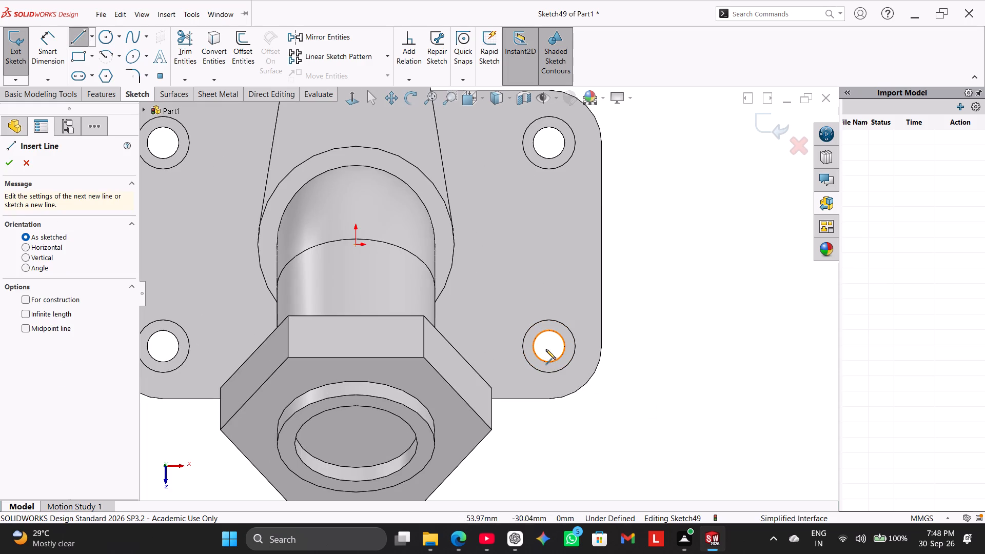
pyautogui.click(548, 344)
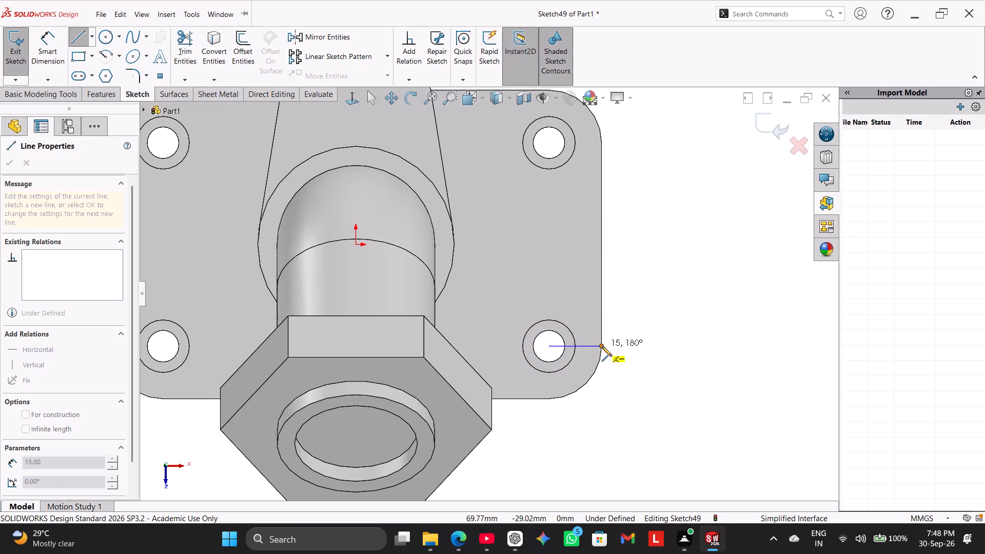
pyautogui.click(602, 346)
pyautogui.rightClick(668, 289)
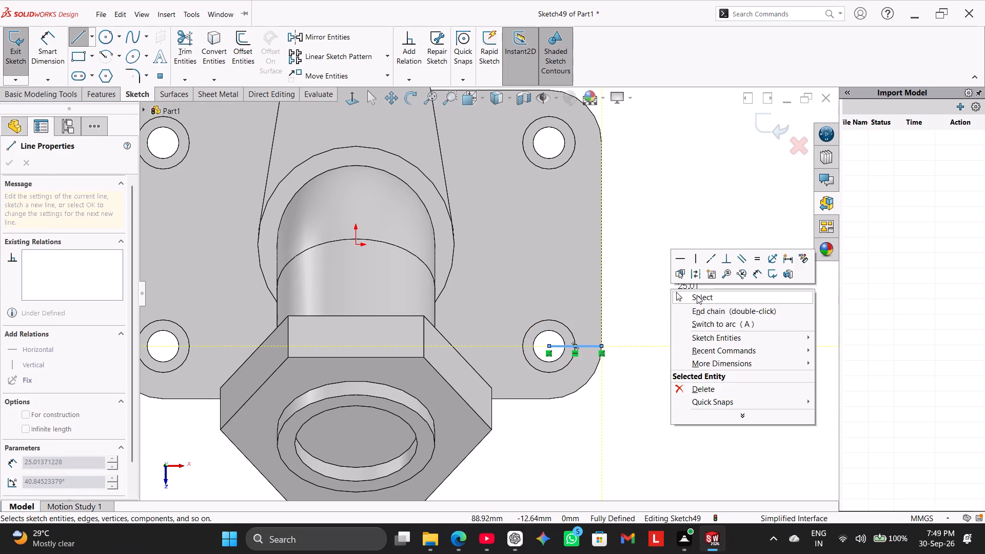
pyautogui.click(697, 295)
# Sketch a 15 mm vertical line from the same corner hole's centre to the plate's front edge.
pyautogui.click(80, 33)
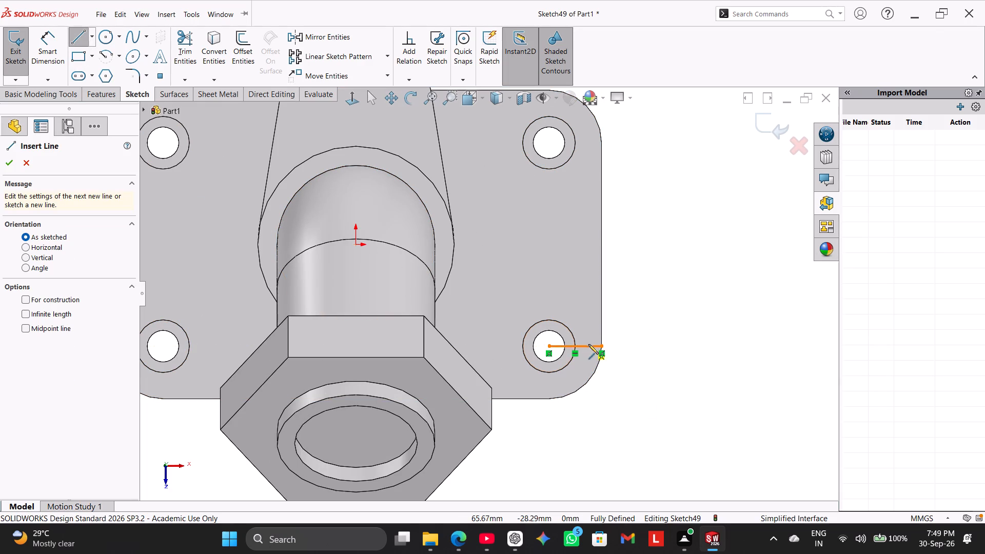
pyautogui.click(548, 346)
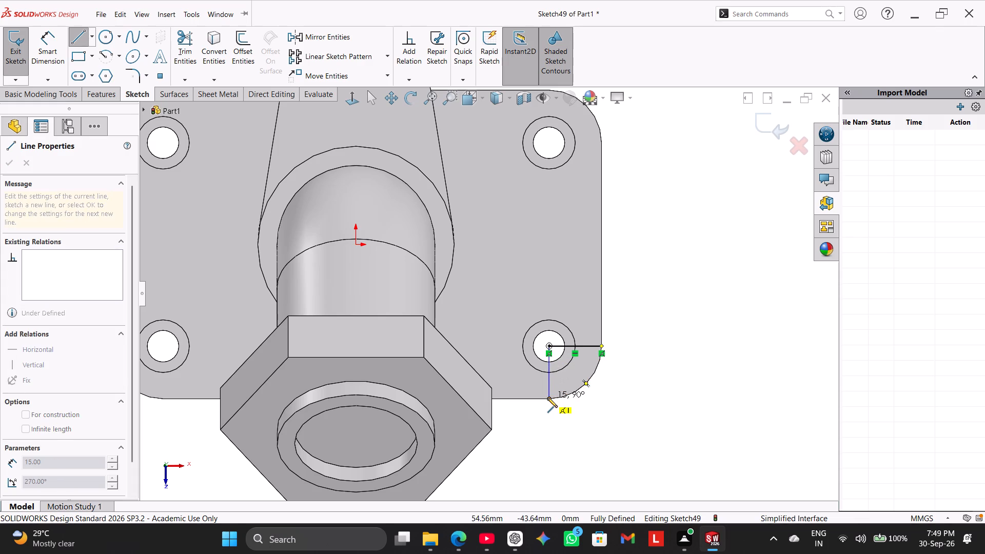
pyautogui.click(547, 398)
pyautogui.rightClick(622, 423)
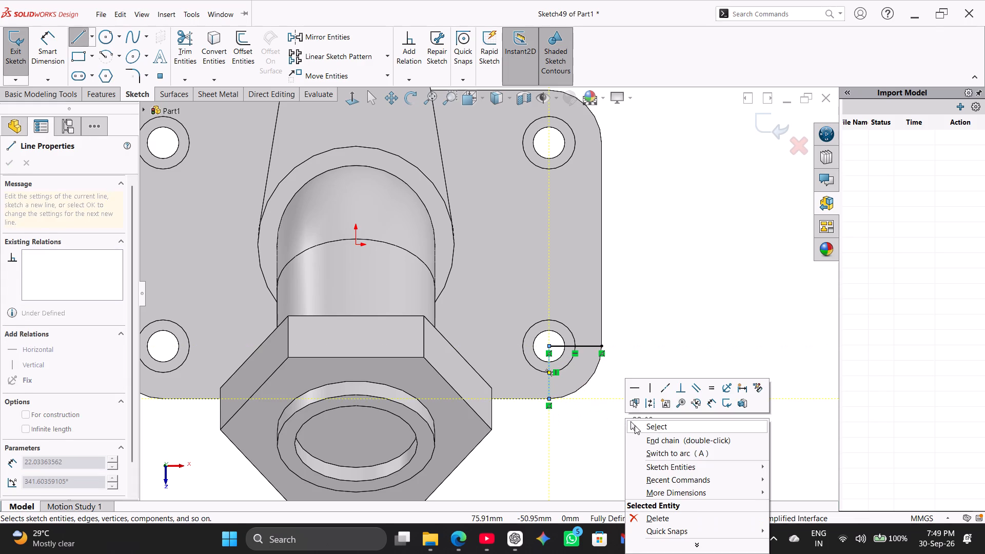
pyautogui.click(636, 425)
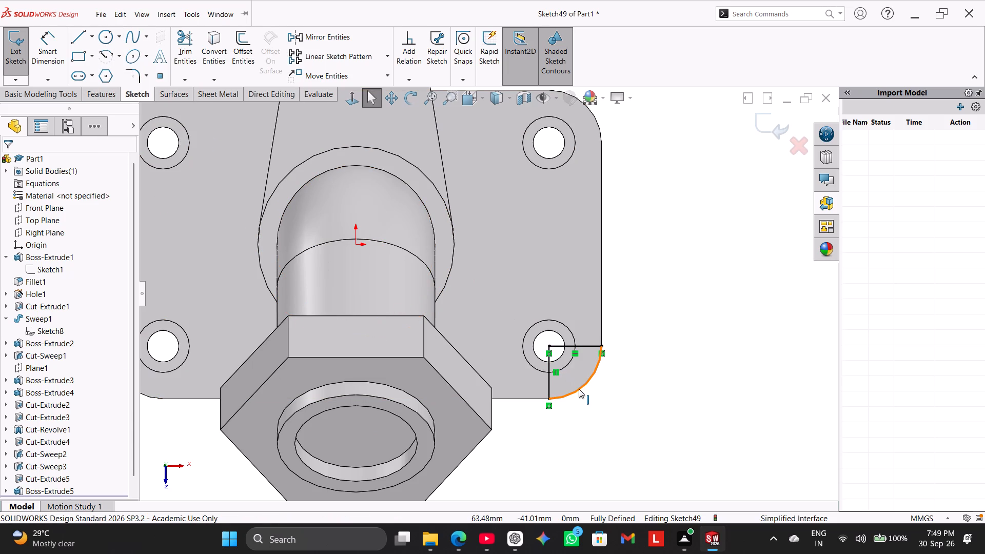
# Convert the plate's rounded corner edge into the sketch to close the quarter-circle profile, and exit the sketch.
pyautogui.click(216, 49)
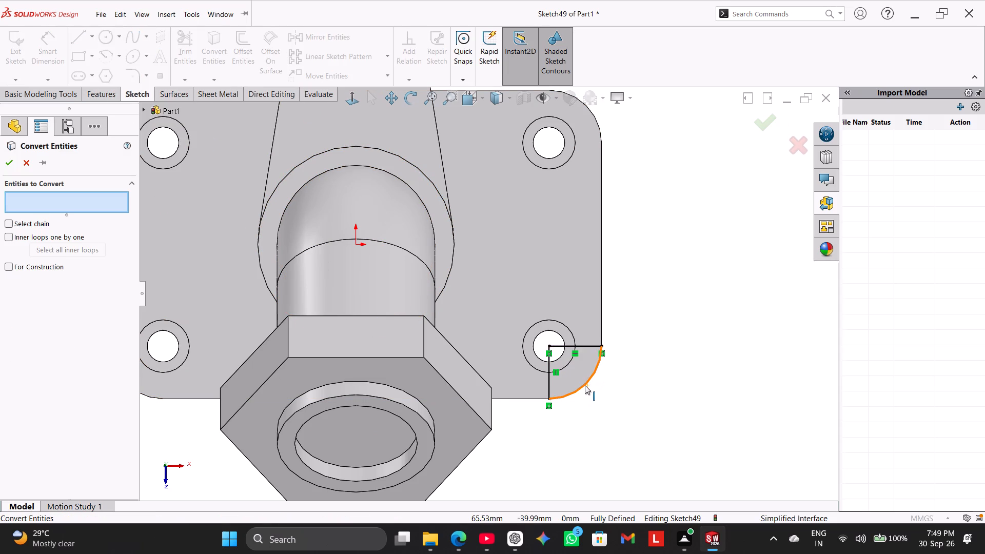
pyautogui.click(585, 384)
pyautogui.click(12, 161)
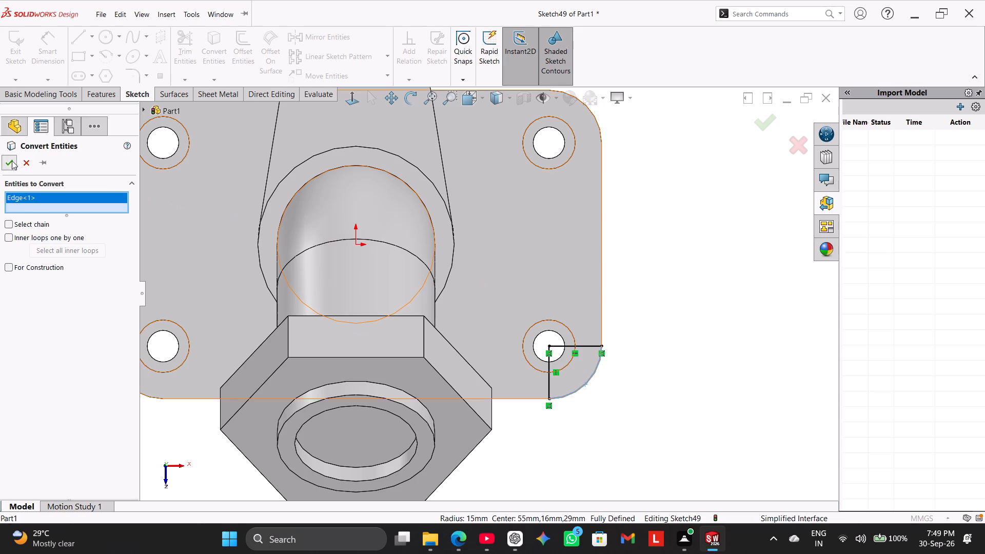
pyautogui.scroll(3, 309, 338)
pyautogui.moveTo(170, 308); pyautogui.dragTo(281, 187, button='right')
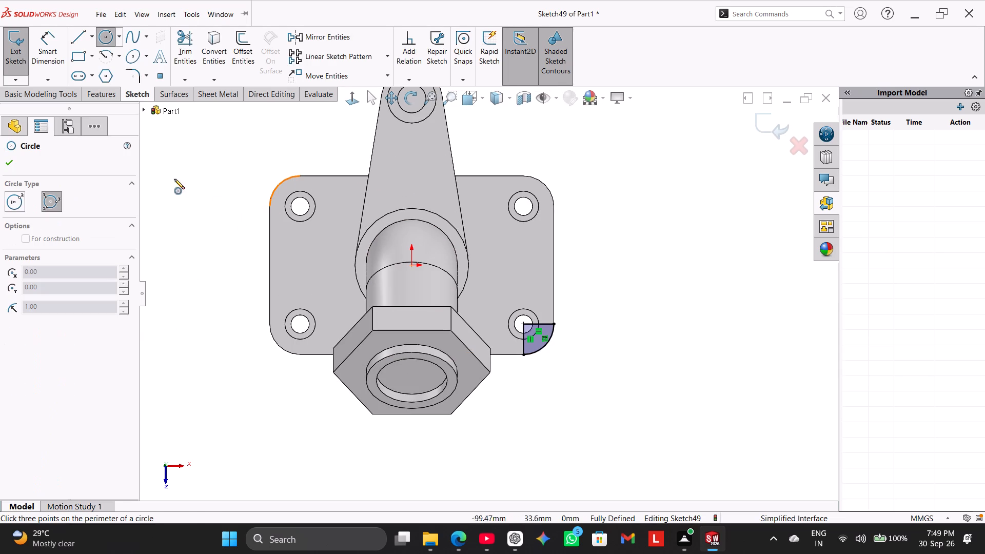
pyautogui.click(14, 54)
pyautogui.moveTo(234, 349); pyautogui.dragTo(320, 236, button='right')
pyautogui.click(261, 296)
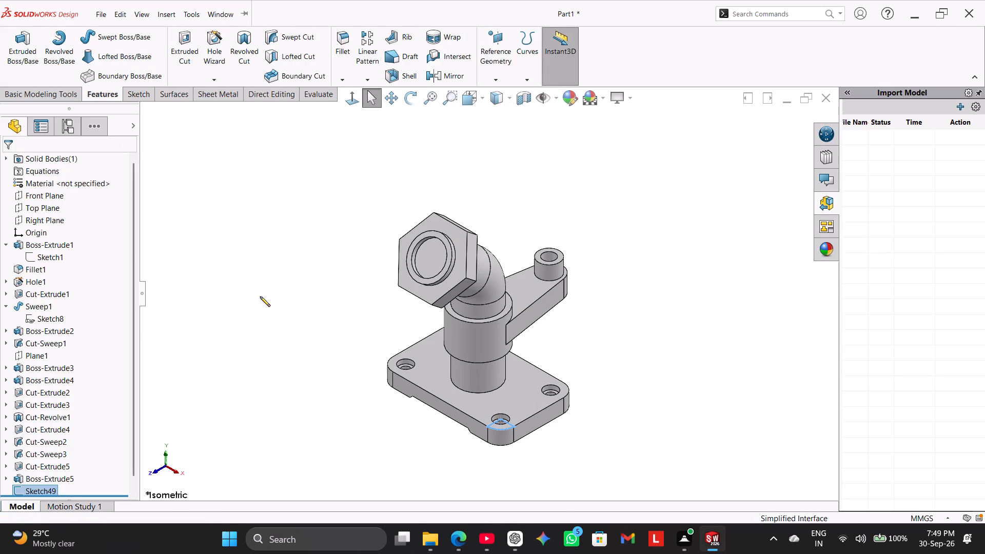
# Cut-extrude the quarter-circle contour Up To Next through the base plate's front corner.
pyautogui.click(182, 56)
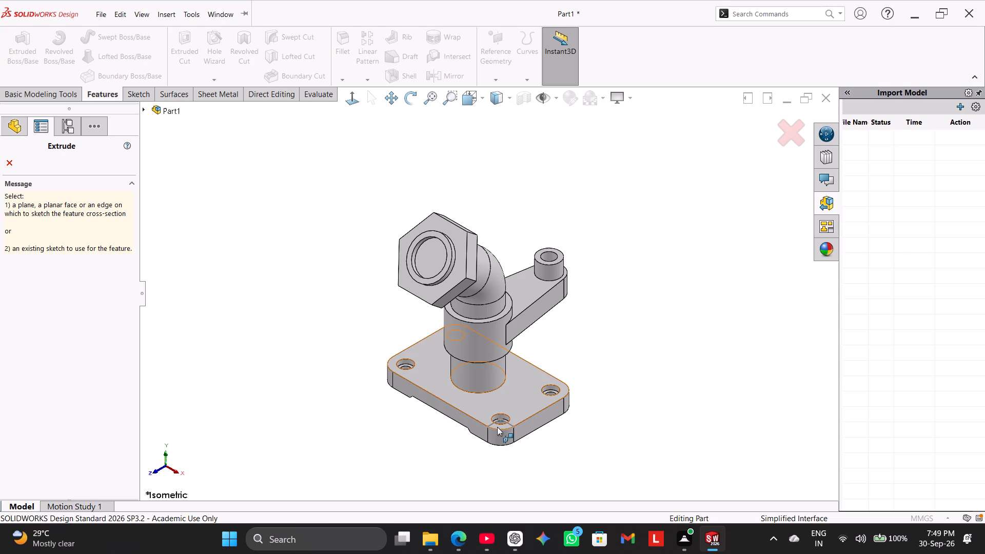
pyautogui.click(510, 424)
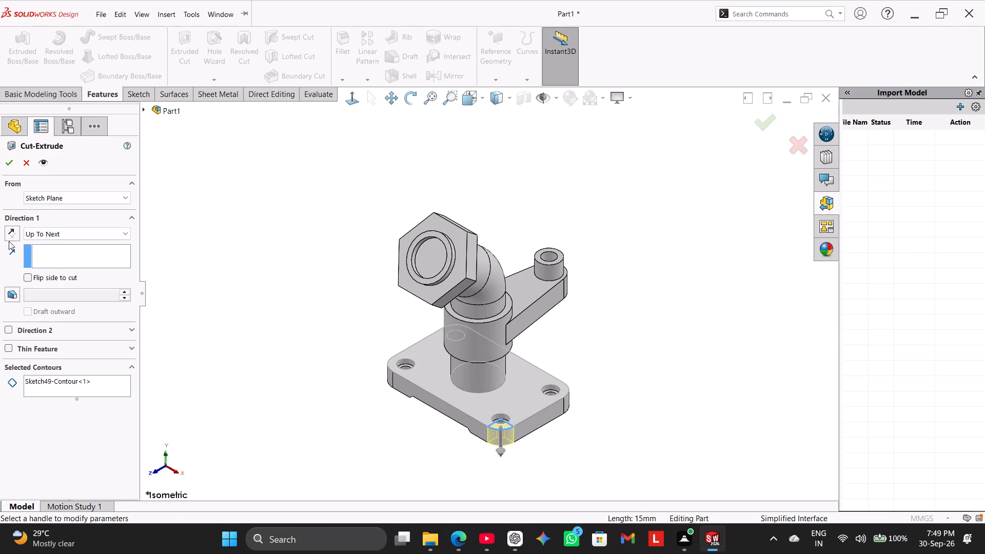
pyautogui.click(10, 162)
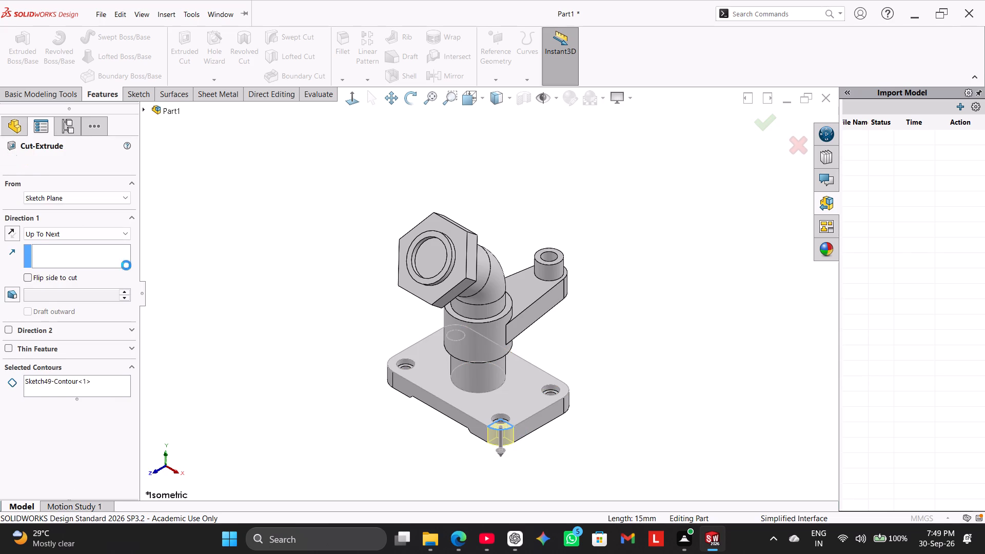
pyautogui.click(217, 316)
pyautogui.moveTo(219, 351); pyautogui.dragTo(456, 150, button='right')
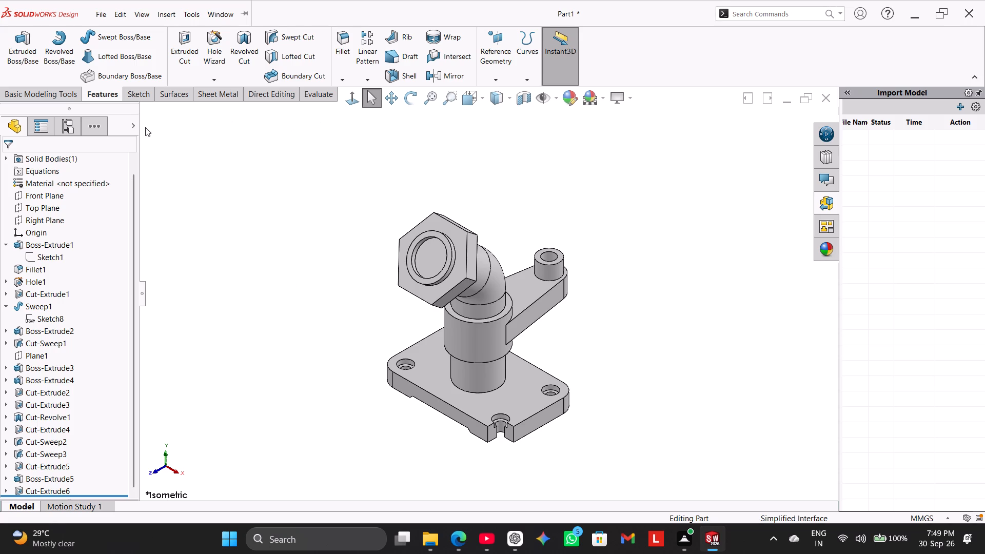
# Collapse the expanded Boss-Extrude1 and Sweep1 entries in the feature tree.
pyautogui.click(5, 246)
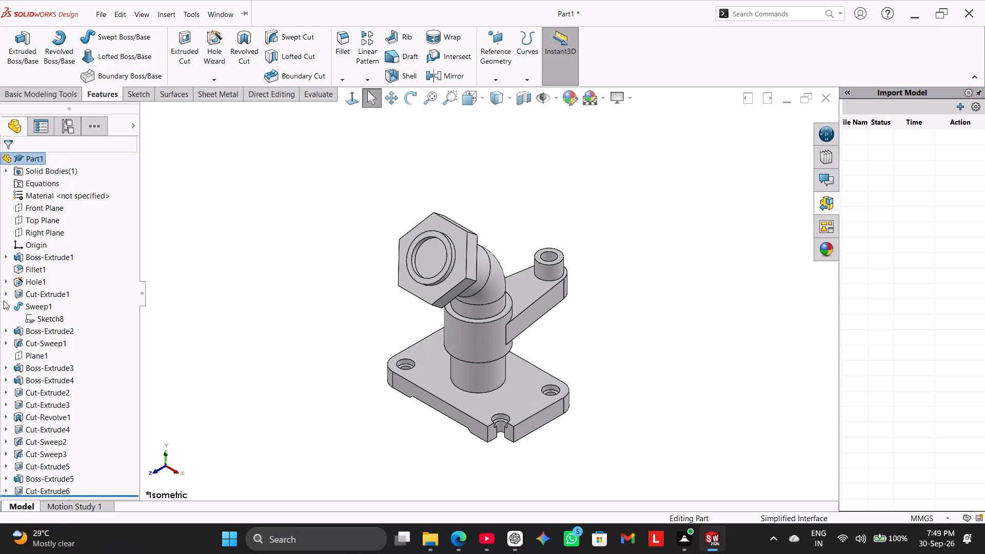
pyautogui.click(5, 306)
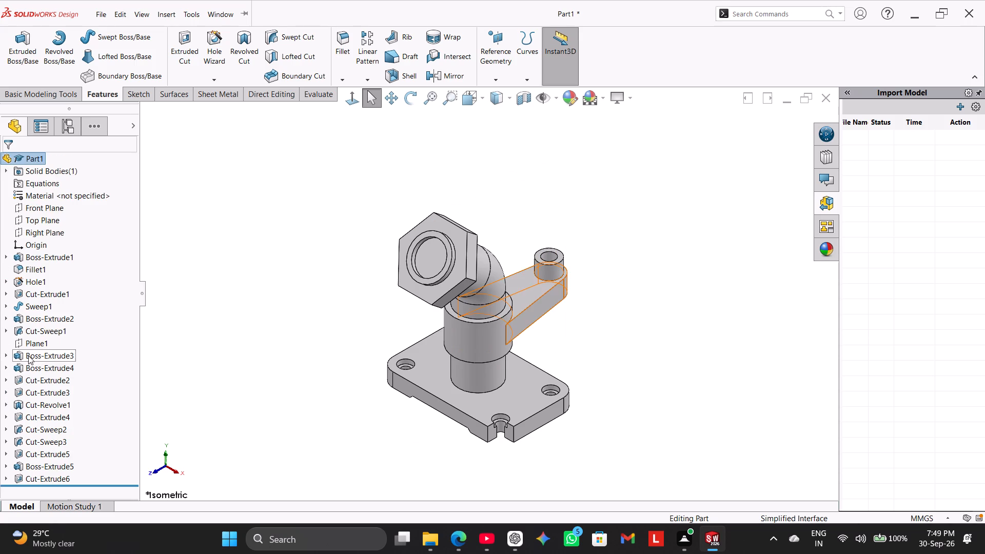
pyautogui.scroll(-4, 30, 352)
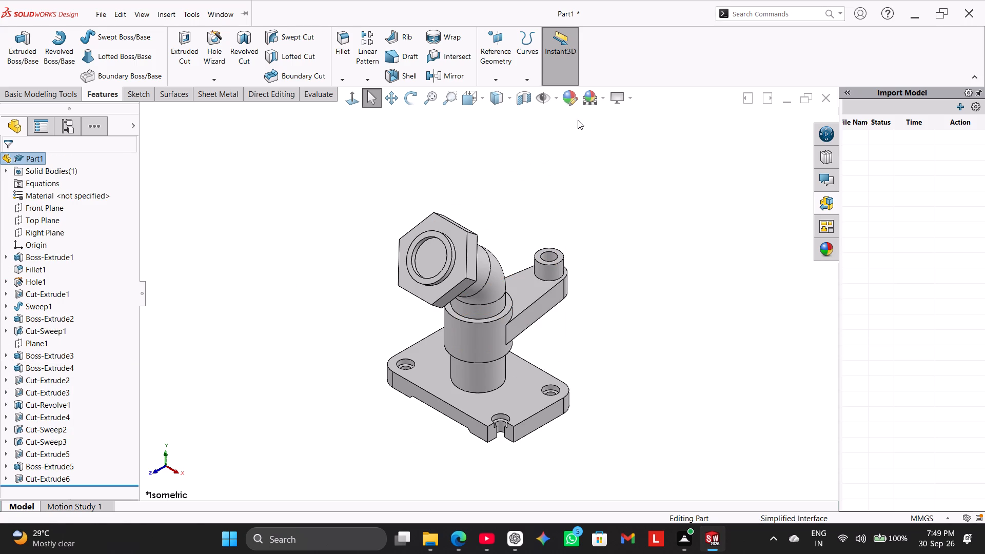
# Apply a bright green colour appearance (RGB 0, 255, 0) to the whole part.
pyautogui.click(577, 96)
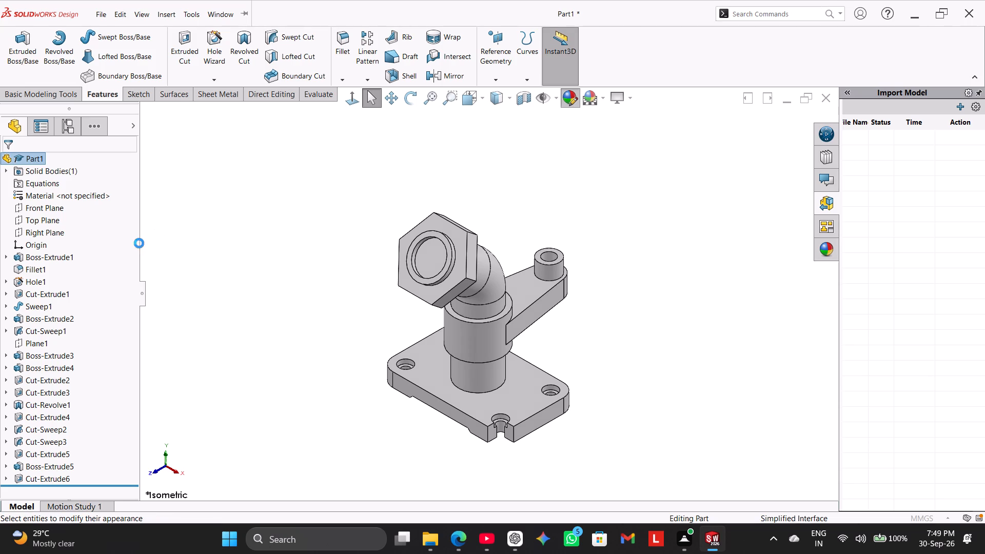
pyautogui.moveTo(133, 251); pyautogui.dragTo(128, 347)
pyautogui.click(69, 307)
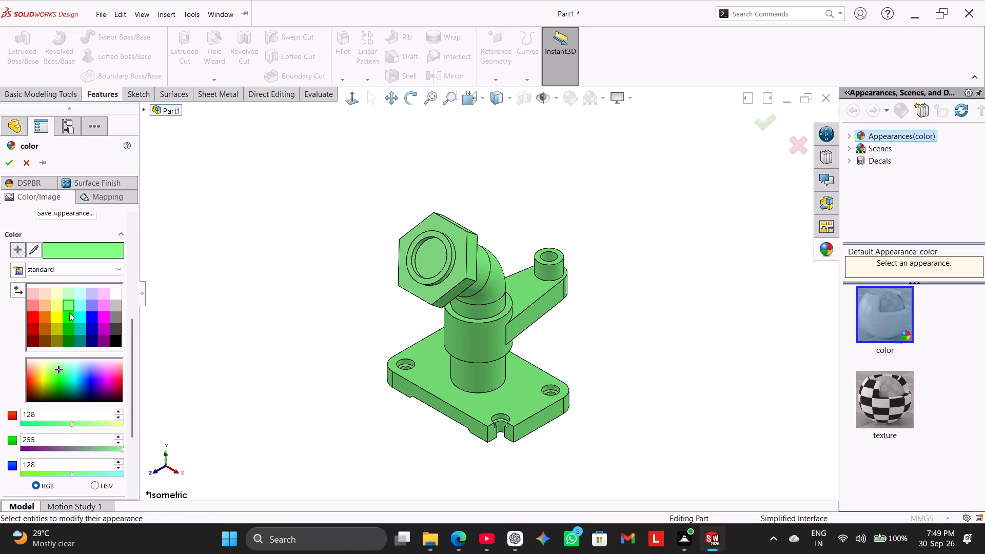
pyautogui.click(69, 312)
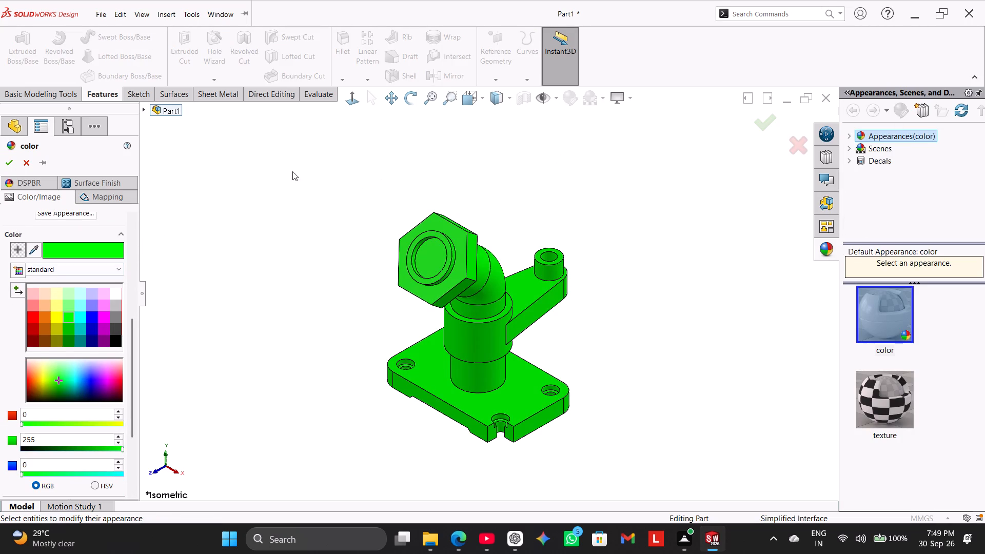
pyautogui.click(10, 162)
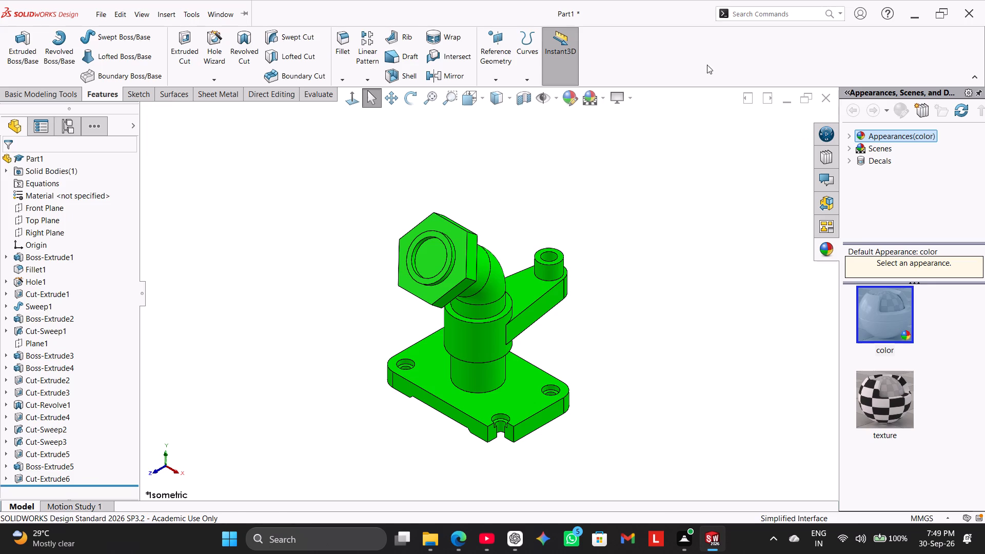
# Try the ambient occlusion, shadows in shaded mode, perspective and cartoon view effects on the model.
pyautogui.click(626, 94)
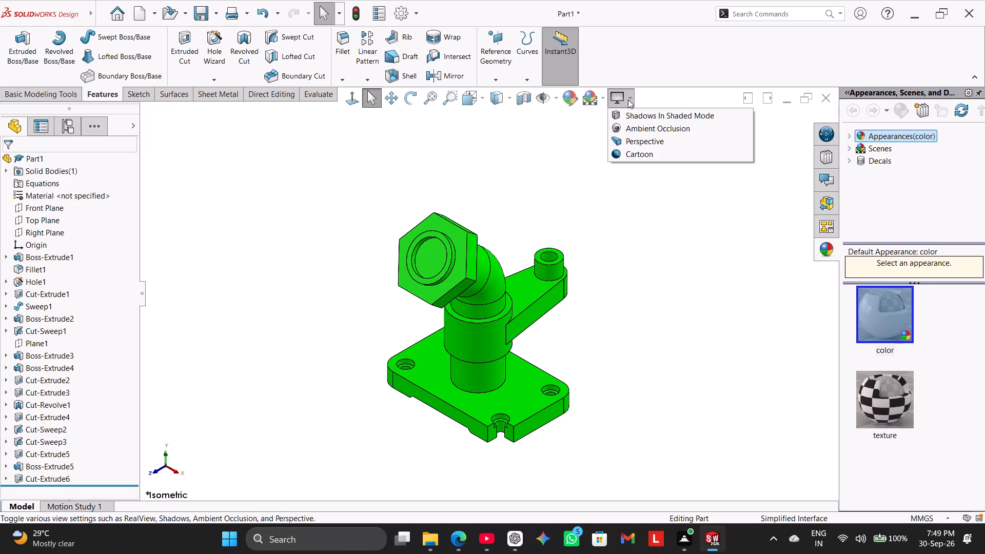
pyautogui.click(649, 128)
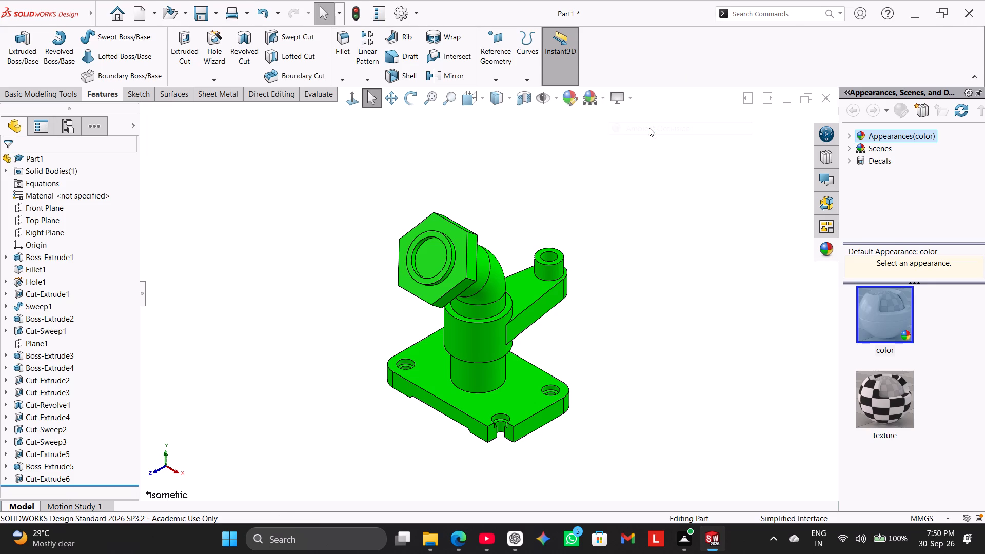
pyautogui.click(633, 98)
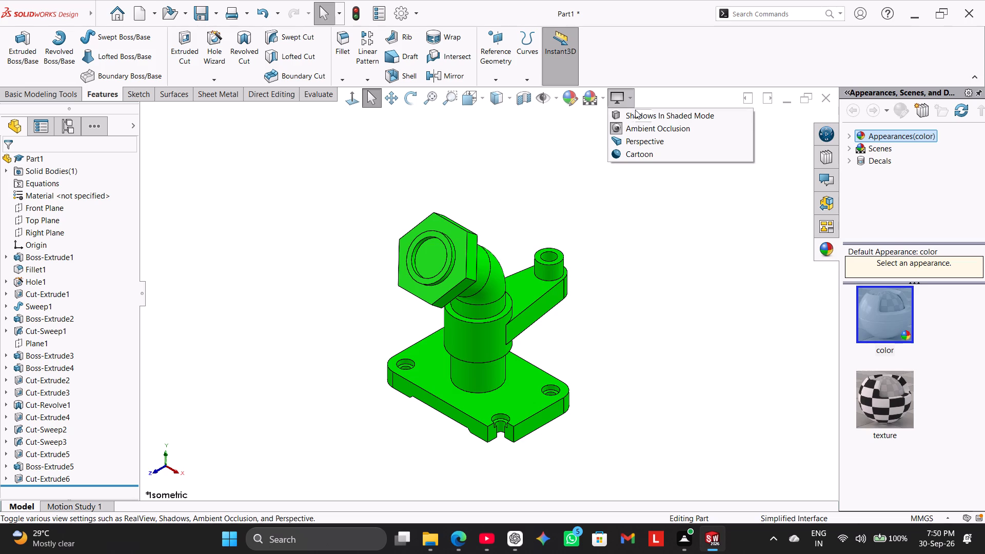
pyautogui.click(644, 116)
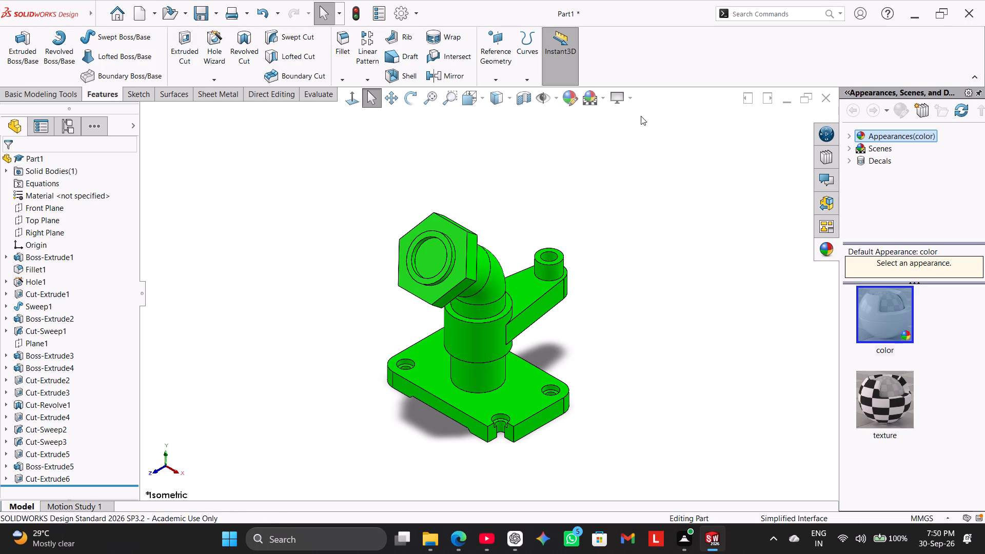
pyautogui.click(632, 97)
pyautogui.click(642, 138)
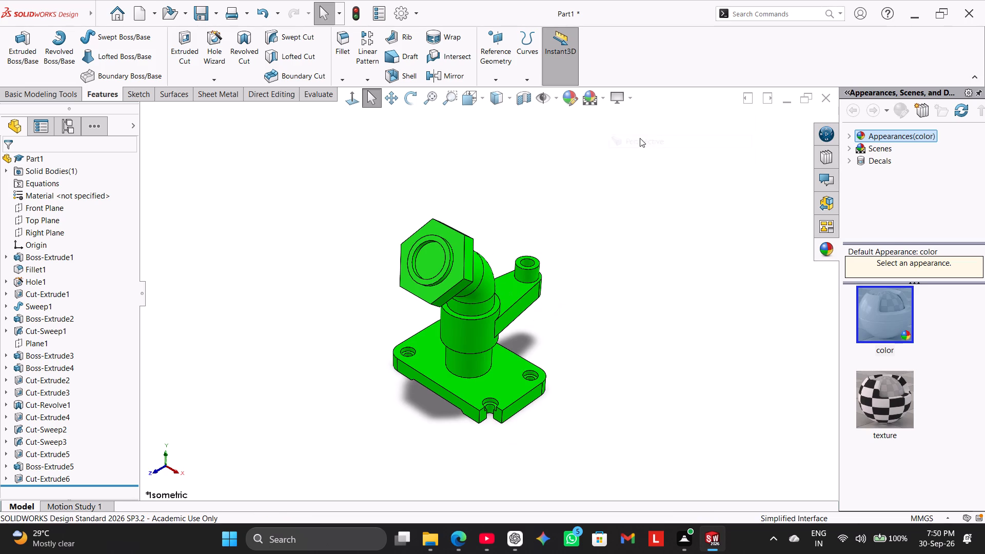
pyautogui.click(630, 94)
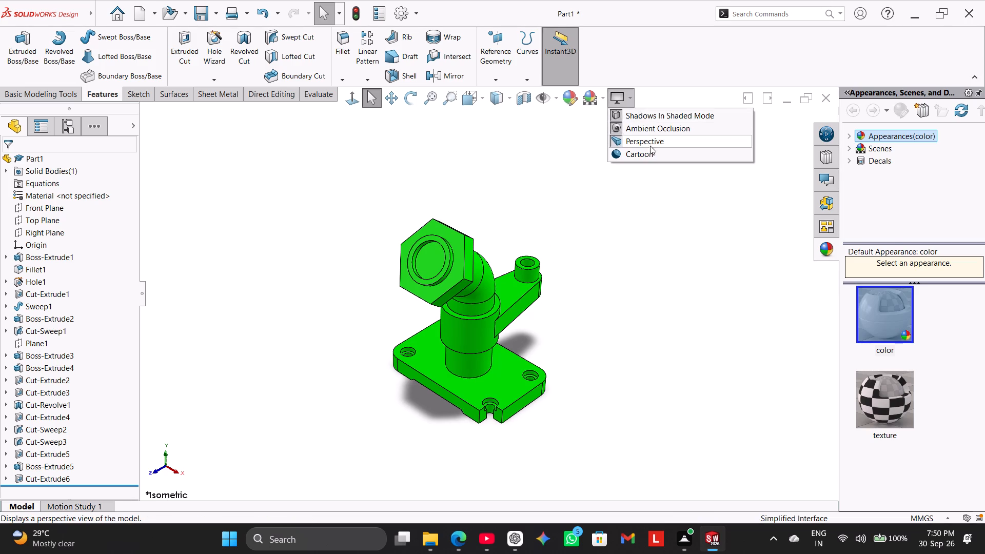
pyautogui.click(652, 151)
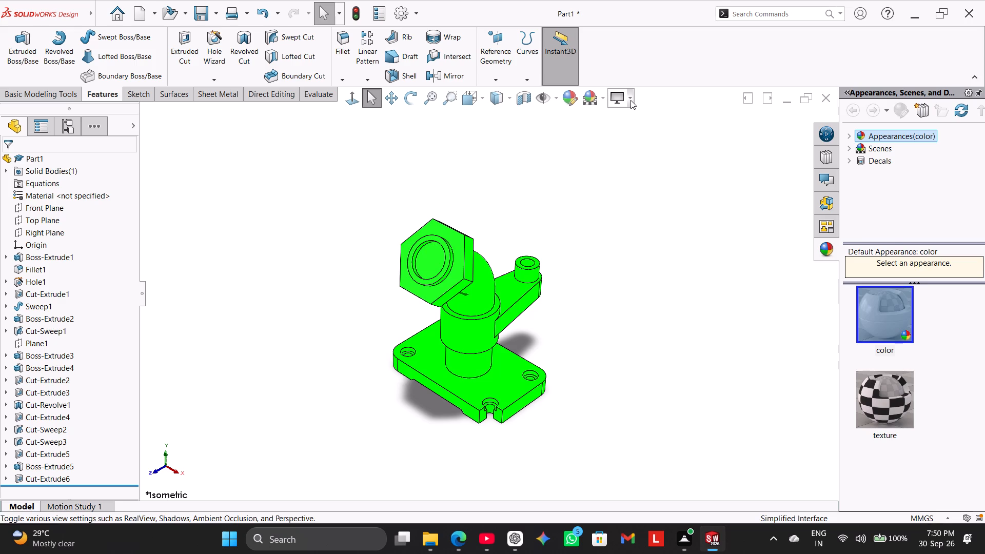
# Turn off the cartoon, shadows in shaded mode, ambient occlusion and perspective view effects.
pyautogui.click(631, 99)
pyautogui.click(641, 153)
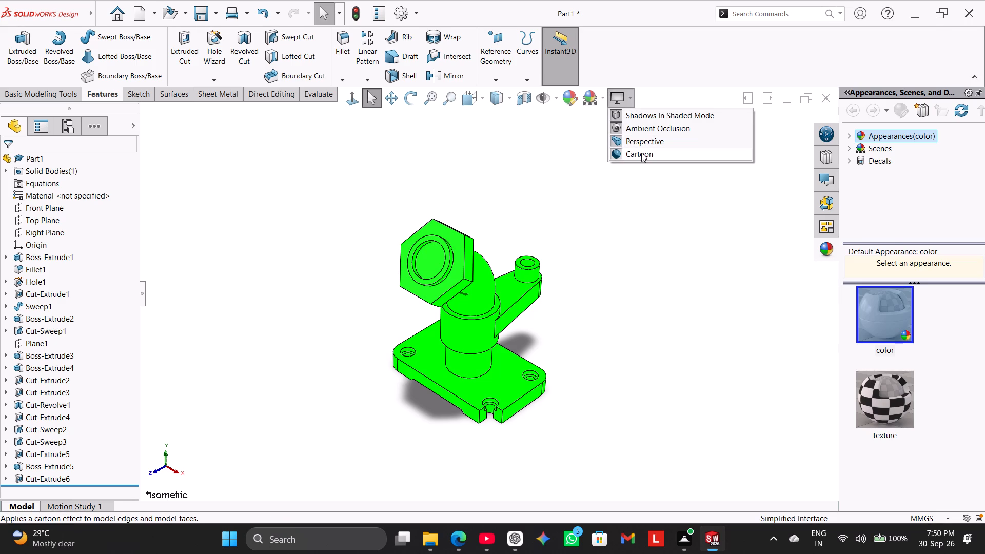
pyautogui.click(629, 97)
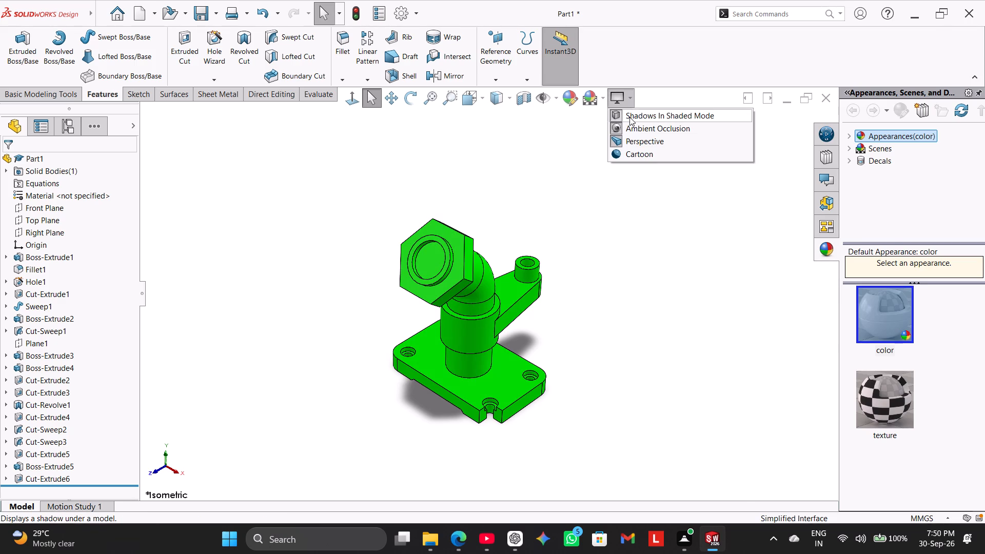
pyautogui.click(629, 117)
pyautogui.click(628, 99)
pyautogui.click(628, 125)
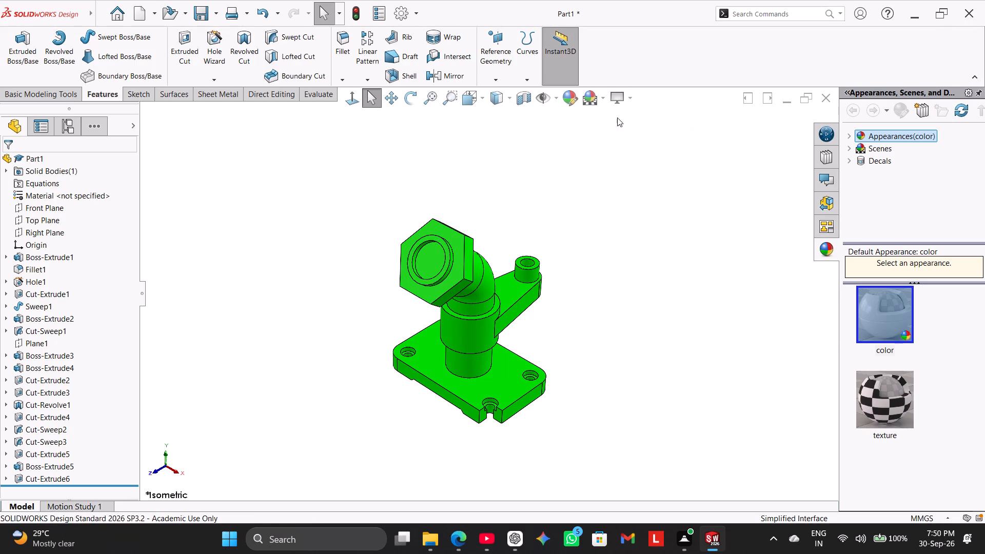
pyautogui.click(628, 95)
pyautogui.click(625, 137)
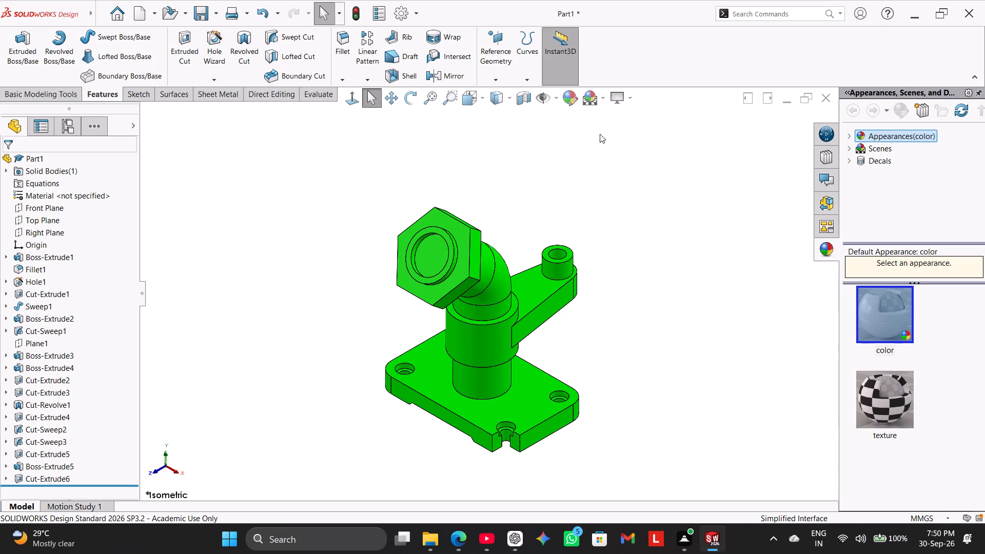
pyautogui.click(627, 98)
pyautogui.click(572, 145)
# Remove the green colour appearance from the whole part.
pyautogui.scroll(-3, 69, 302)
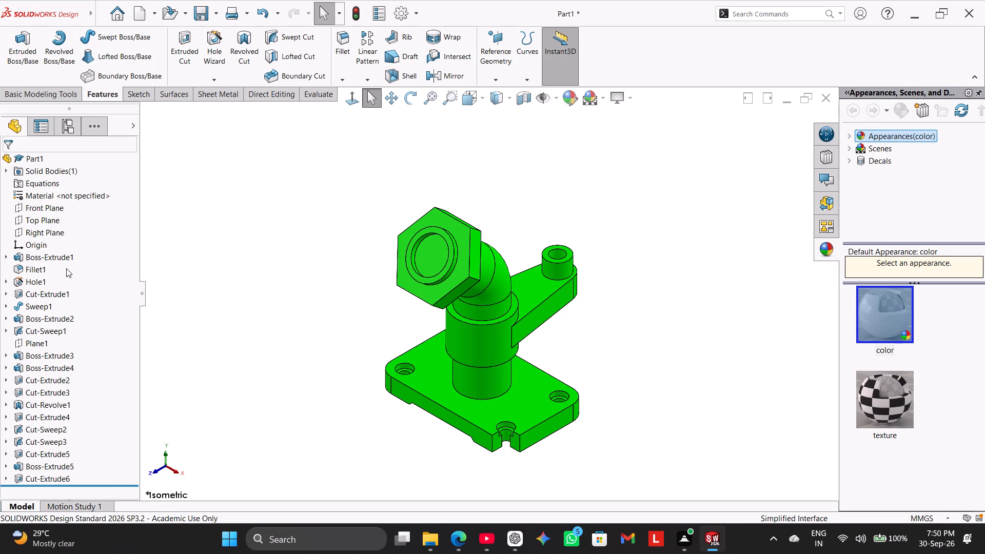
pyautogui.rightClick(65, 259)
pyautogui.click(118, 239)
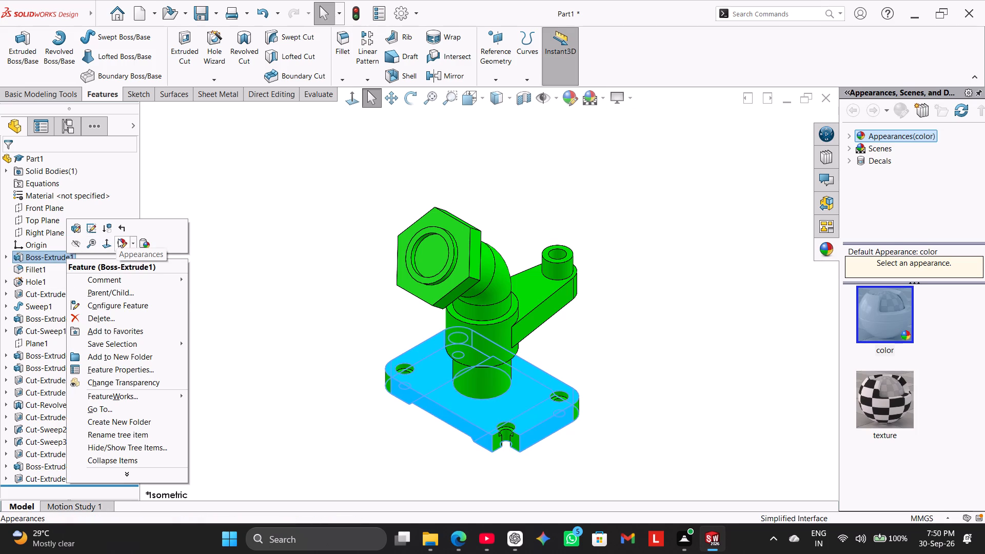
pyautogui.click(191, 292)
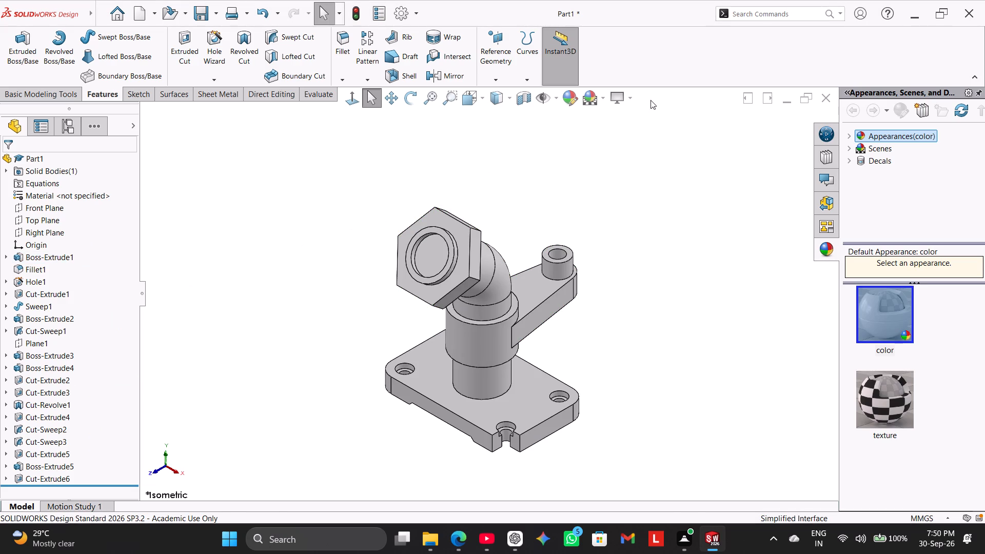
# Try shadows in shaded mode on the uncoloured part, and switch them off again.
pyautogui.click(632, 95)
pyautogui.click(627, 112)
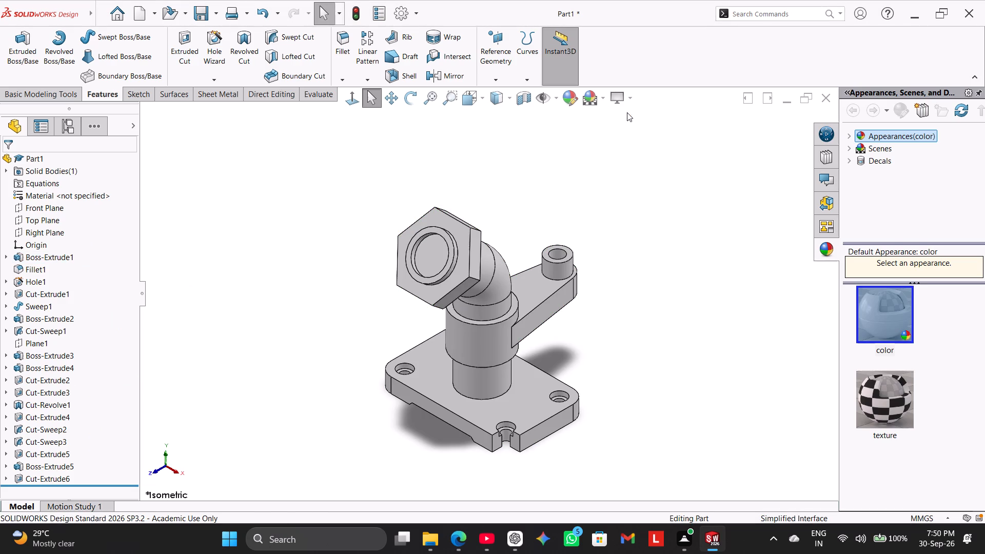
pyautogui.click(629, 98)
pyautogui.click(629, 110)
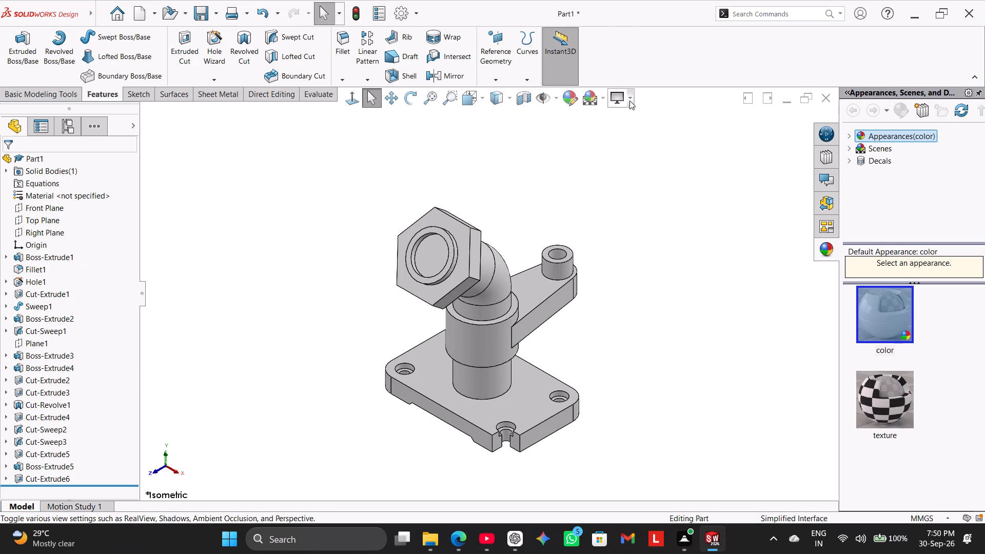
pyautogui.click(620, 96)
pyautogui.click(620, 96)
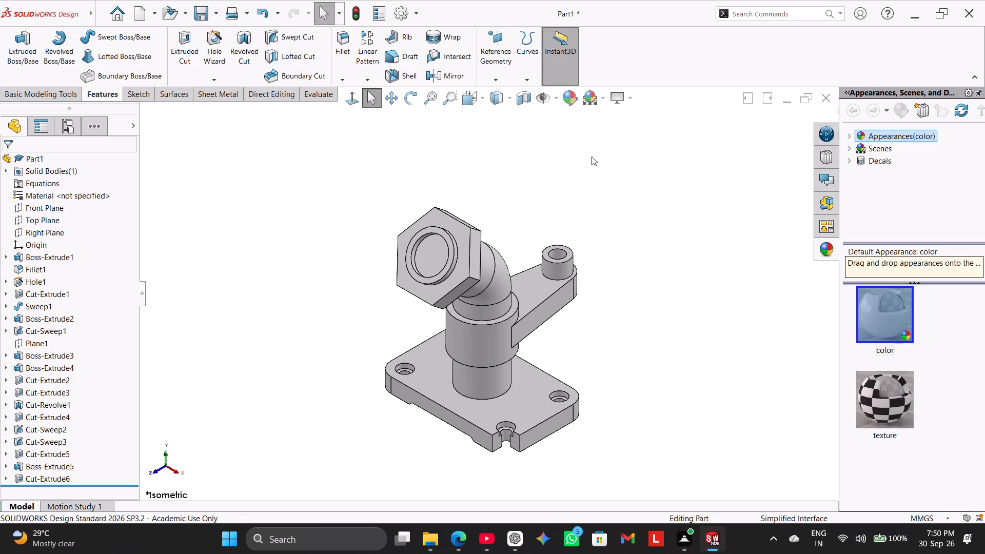
# Colour the whole part bright green (RGB 0, 255, 0) from the standard swatches and restore the fitted isometric view.
pyautogui.click(570, 96)
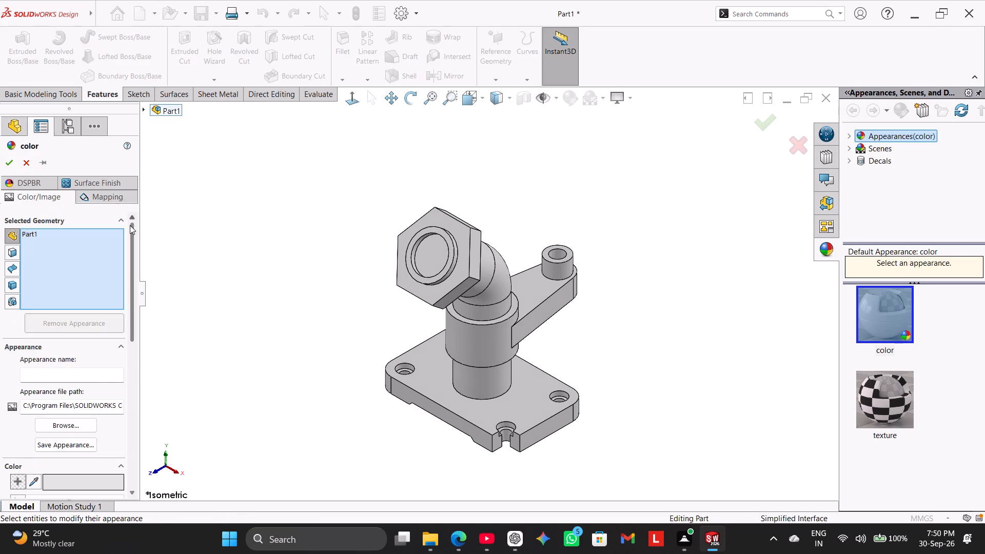
pyautogui.moveTo(130, 225); pyautogui.dragTo(137, 300)
pyautogui.click(70, 364)
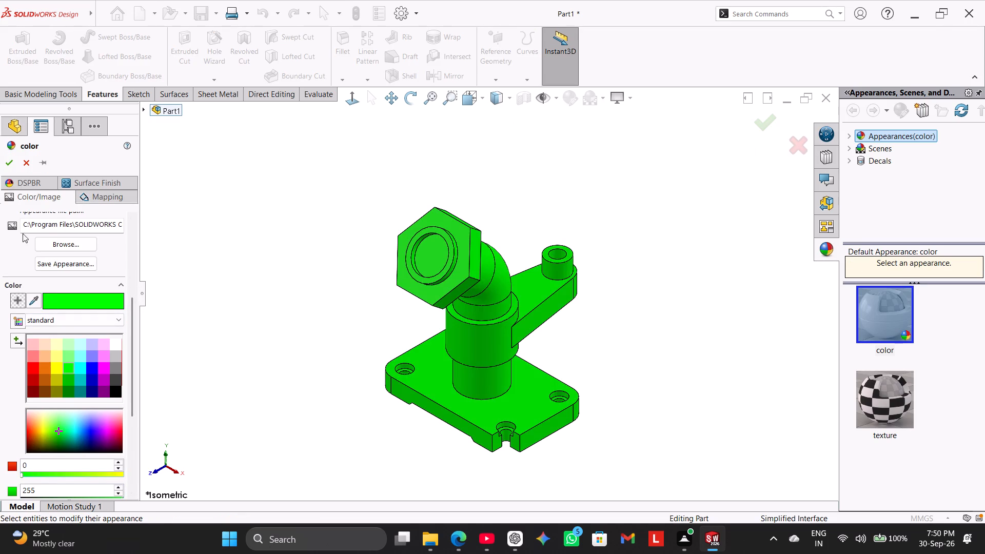
pyautogui.click(8, 161)
pyautogui.click(213, 256)
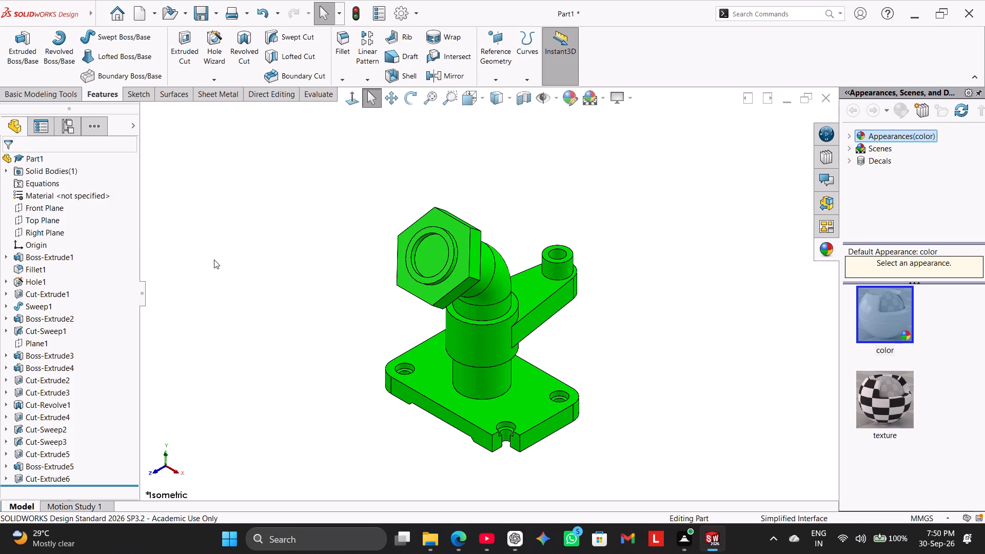
pyautogui.moveTo(221, 254); pyautogui.dragTo(509, 63, button='right')
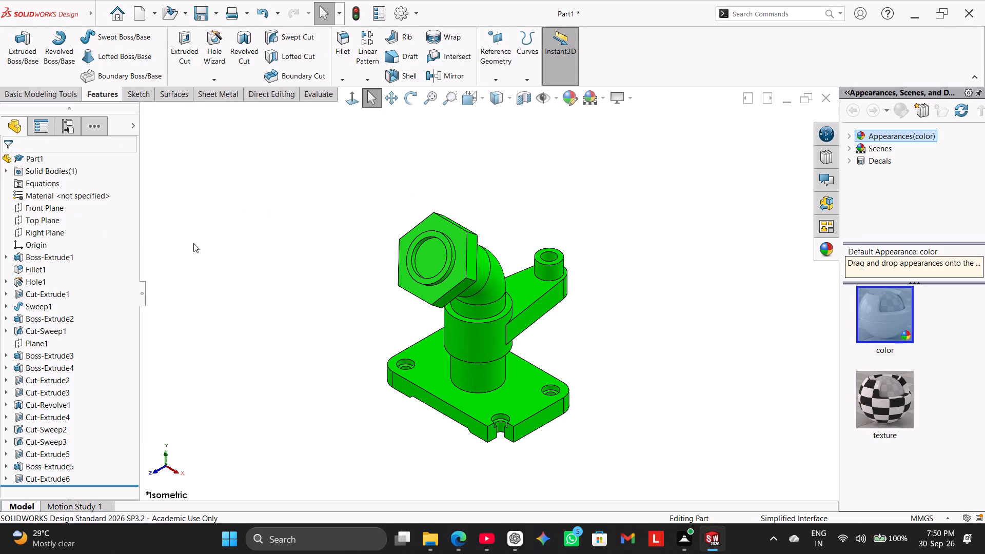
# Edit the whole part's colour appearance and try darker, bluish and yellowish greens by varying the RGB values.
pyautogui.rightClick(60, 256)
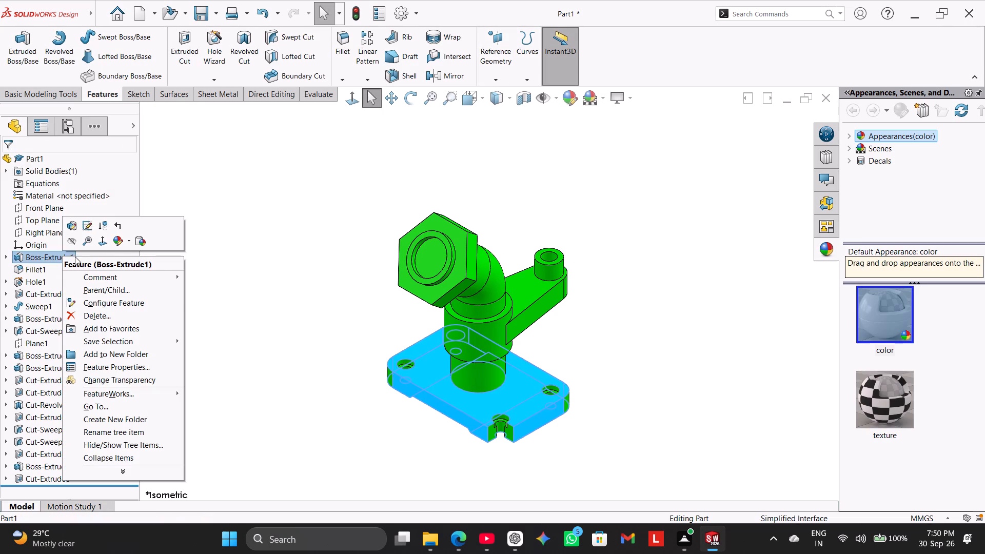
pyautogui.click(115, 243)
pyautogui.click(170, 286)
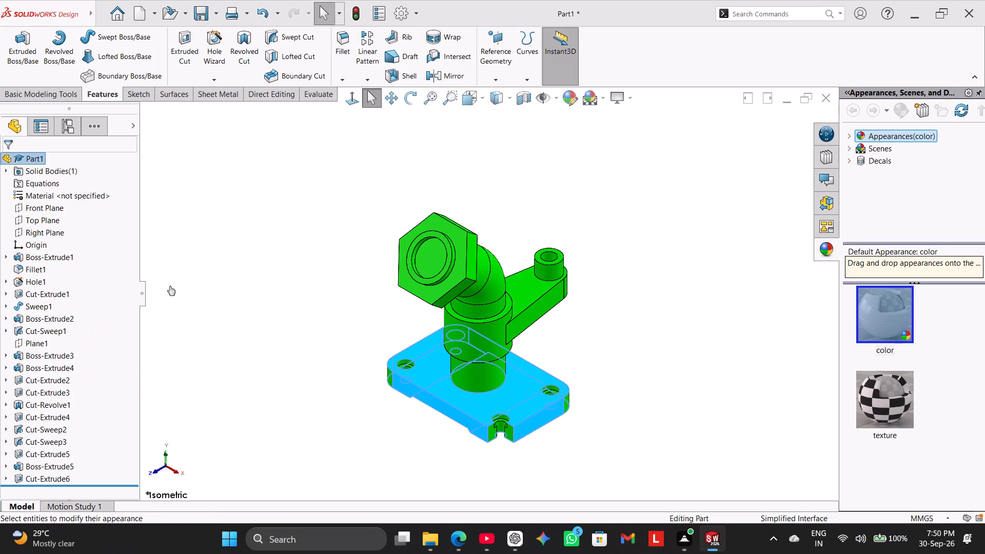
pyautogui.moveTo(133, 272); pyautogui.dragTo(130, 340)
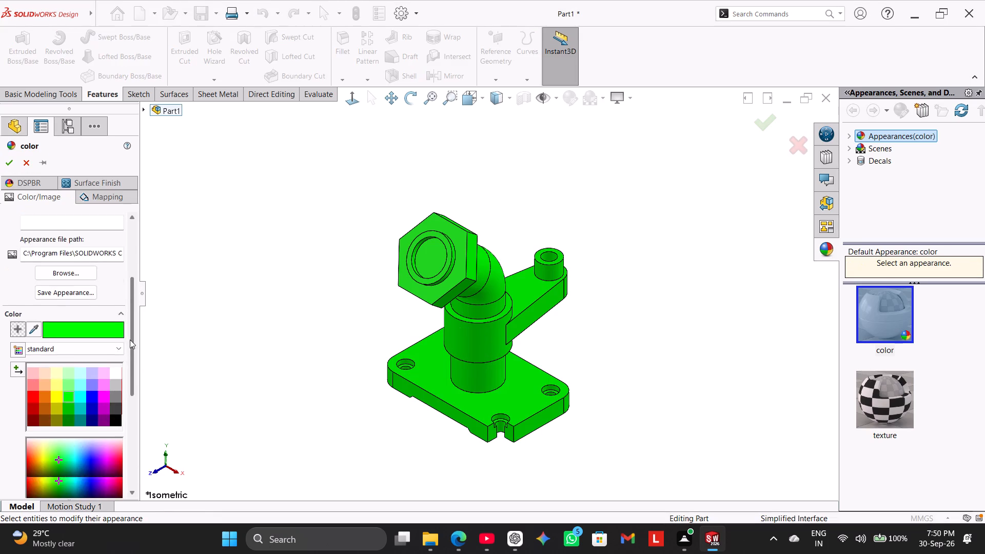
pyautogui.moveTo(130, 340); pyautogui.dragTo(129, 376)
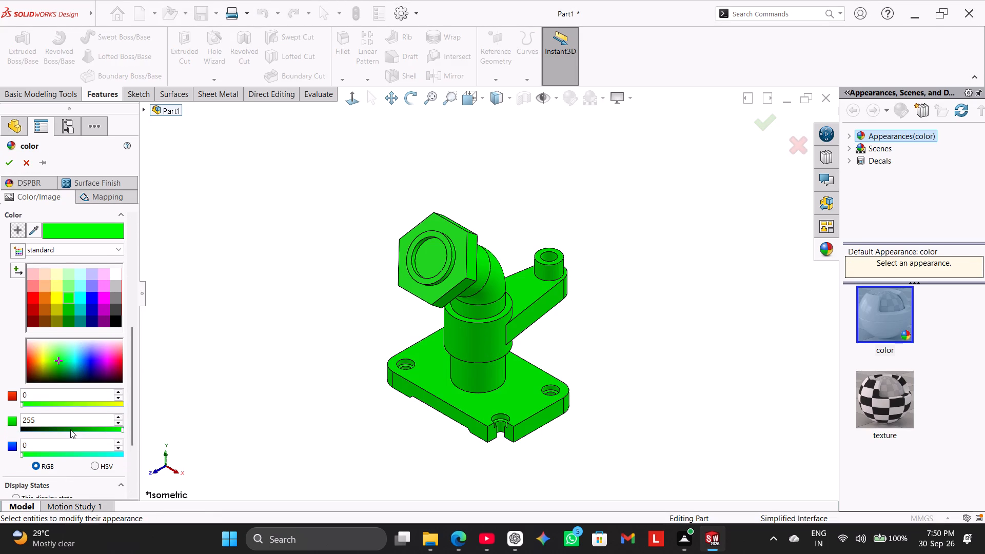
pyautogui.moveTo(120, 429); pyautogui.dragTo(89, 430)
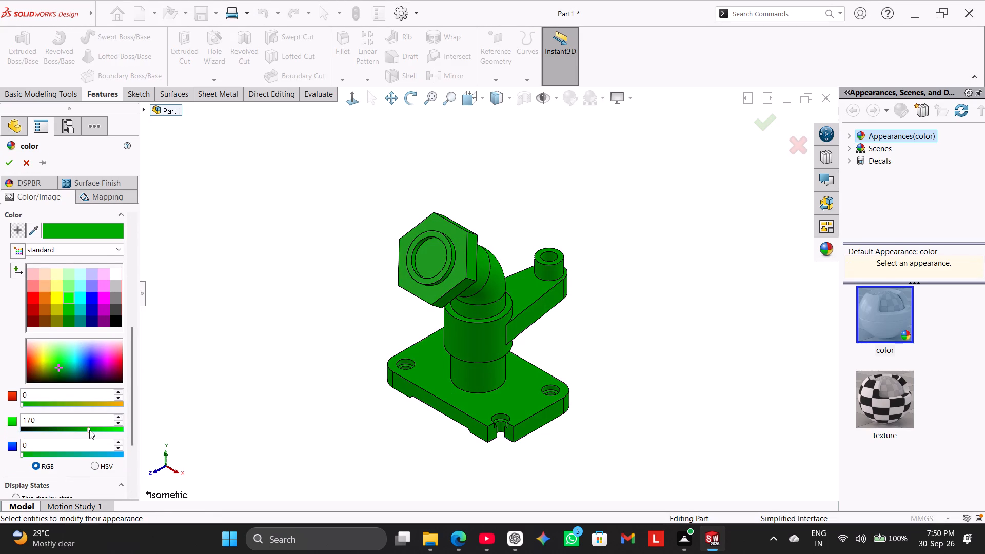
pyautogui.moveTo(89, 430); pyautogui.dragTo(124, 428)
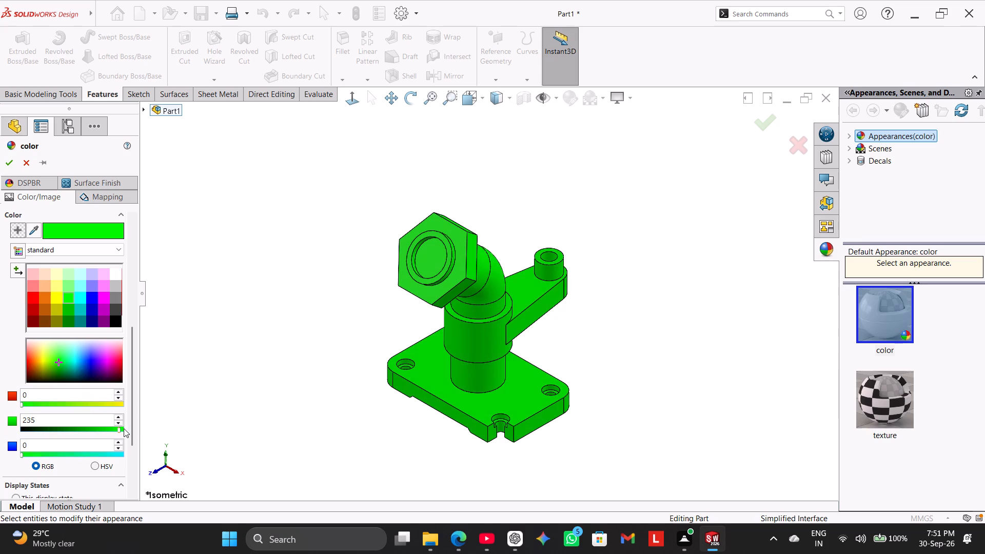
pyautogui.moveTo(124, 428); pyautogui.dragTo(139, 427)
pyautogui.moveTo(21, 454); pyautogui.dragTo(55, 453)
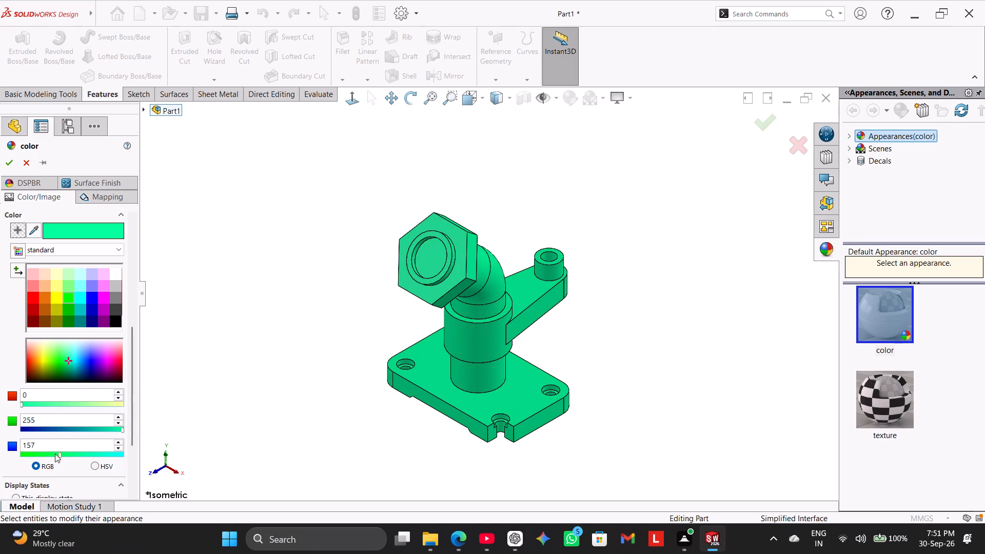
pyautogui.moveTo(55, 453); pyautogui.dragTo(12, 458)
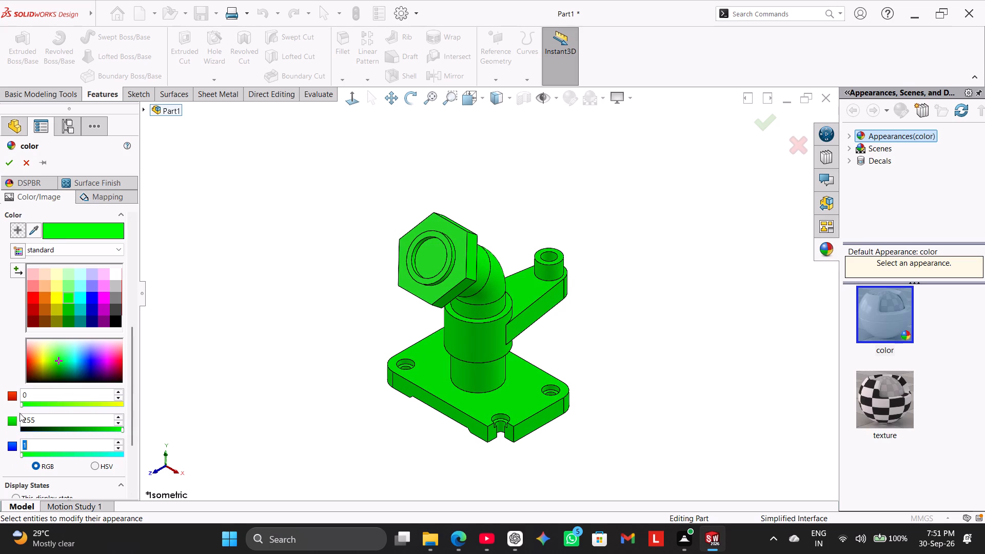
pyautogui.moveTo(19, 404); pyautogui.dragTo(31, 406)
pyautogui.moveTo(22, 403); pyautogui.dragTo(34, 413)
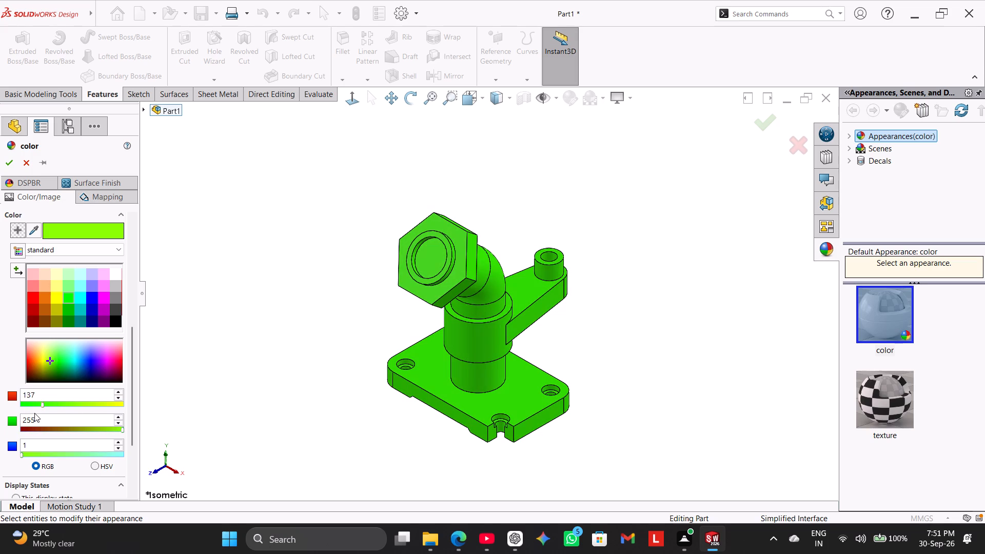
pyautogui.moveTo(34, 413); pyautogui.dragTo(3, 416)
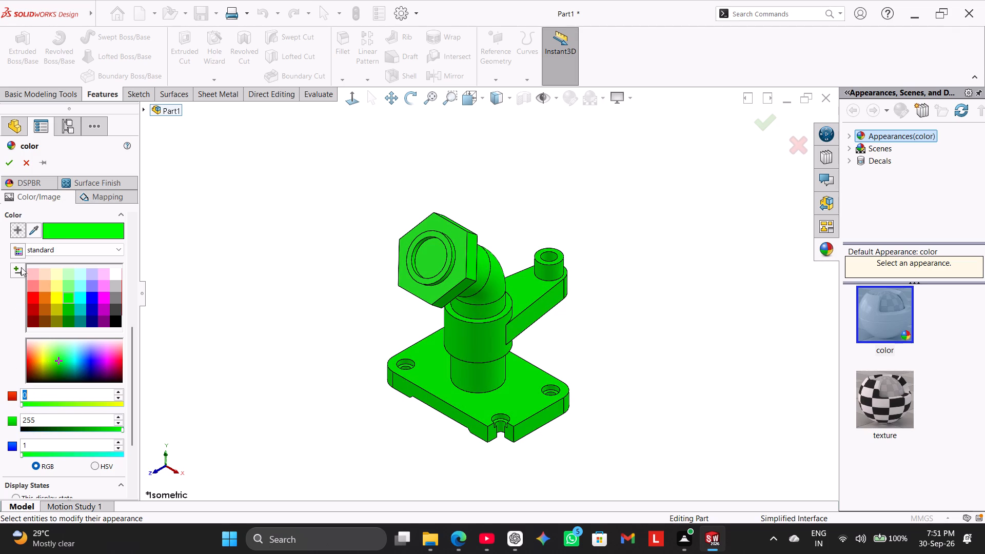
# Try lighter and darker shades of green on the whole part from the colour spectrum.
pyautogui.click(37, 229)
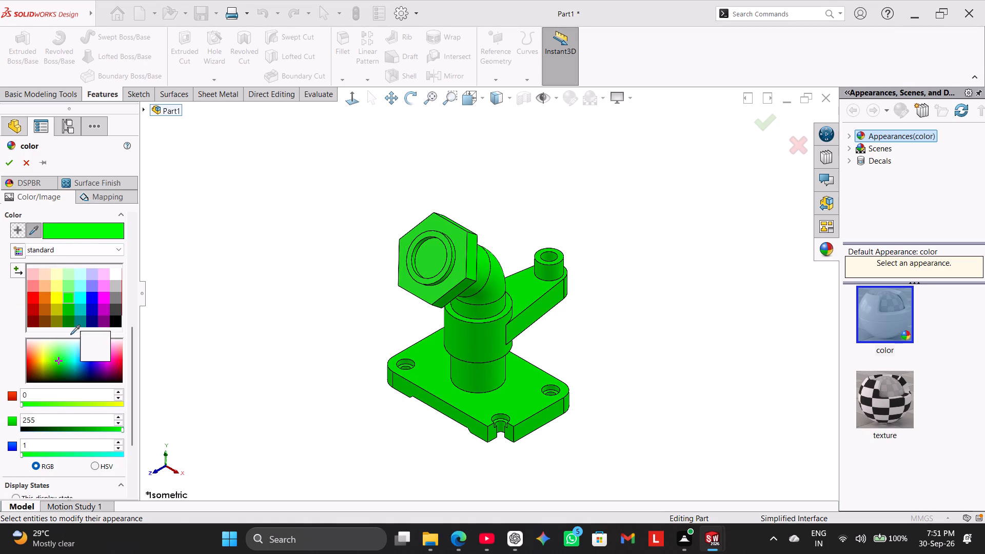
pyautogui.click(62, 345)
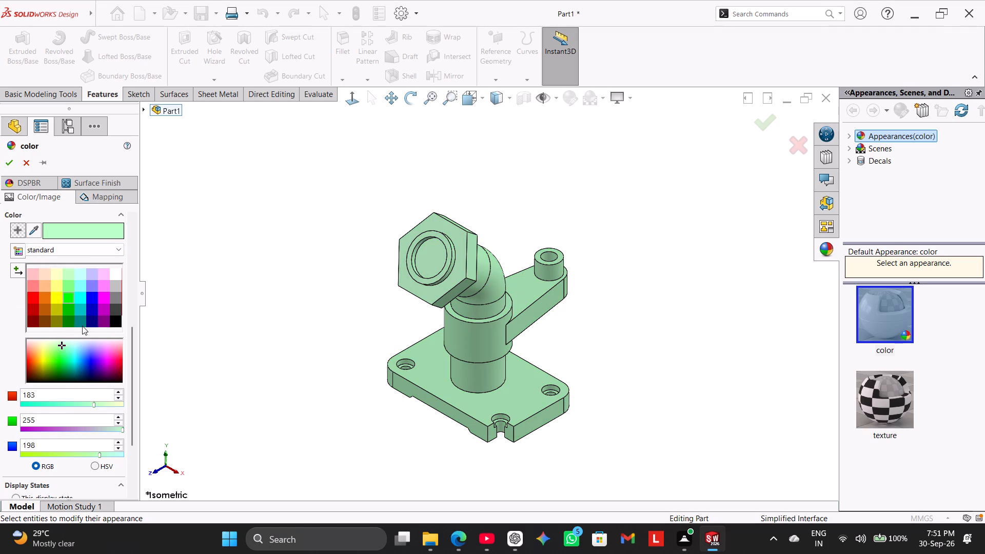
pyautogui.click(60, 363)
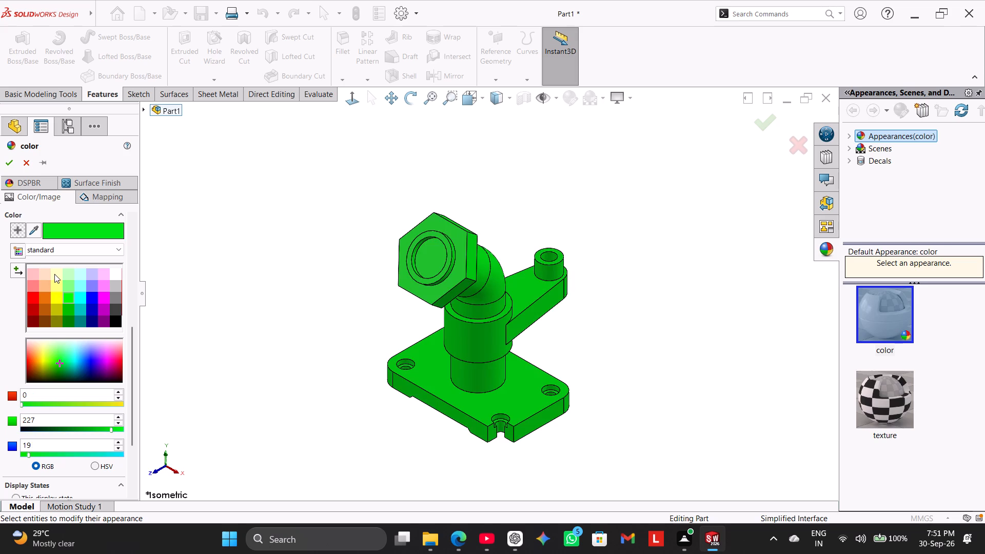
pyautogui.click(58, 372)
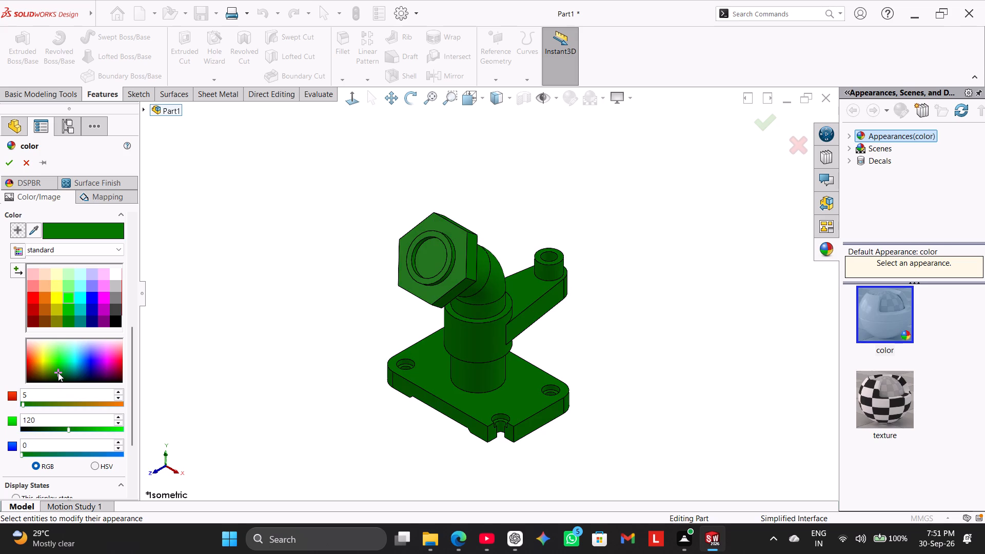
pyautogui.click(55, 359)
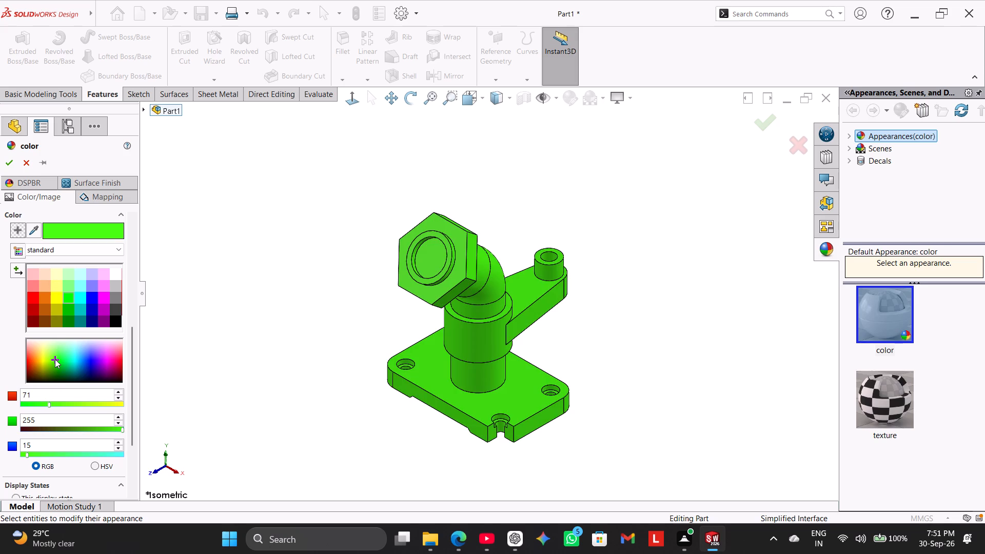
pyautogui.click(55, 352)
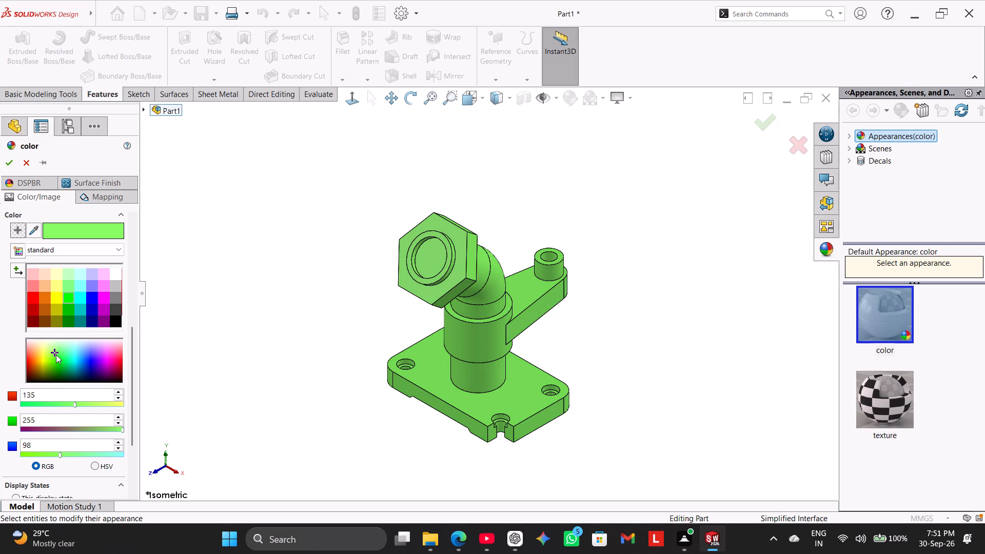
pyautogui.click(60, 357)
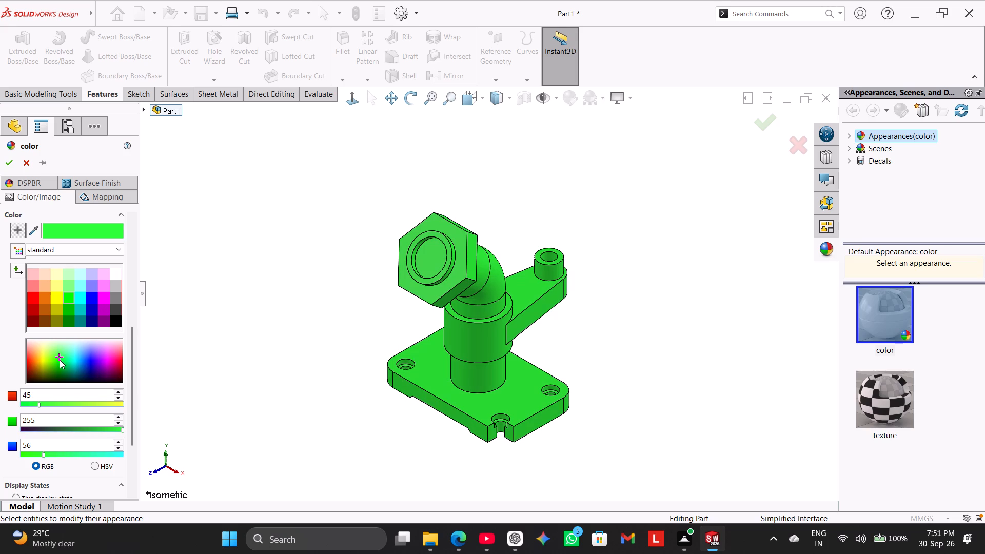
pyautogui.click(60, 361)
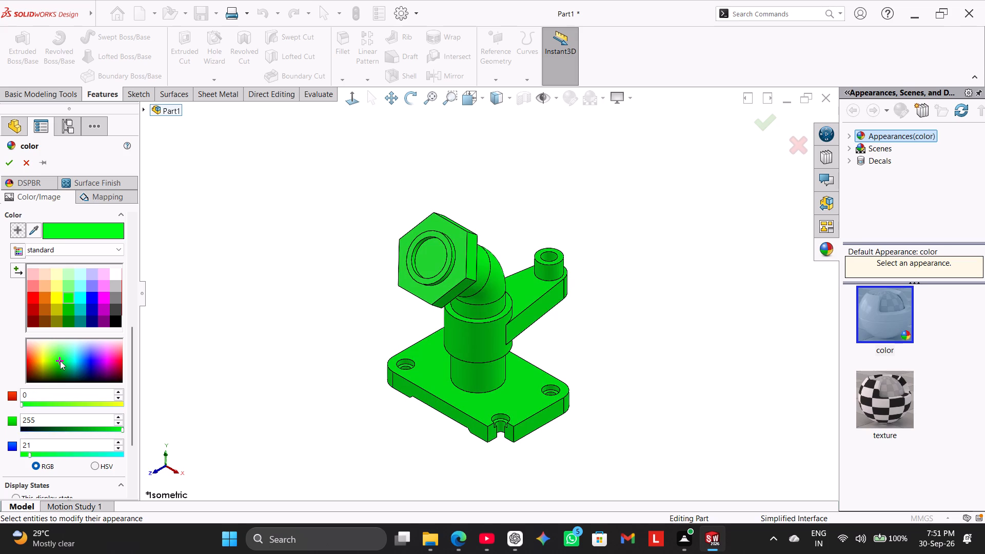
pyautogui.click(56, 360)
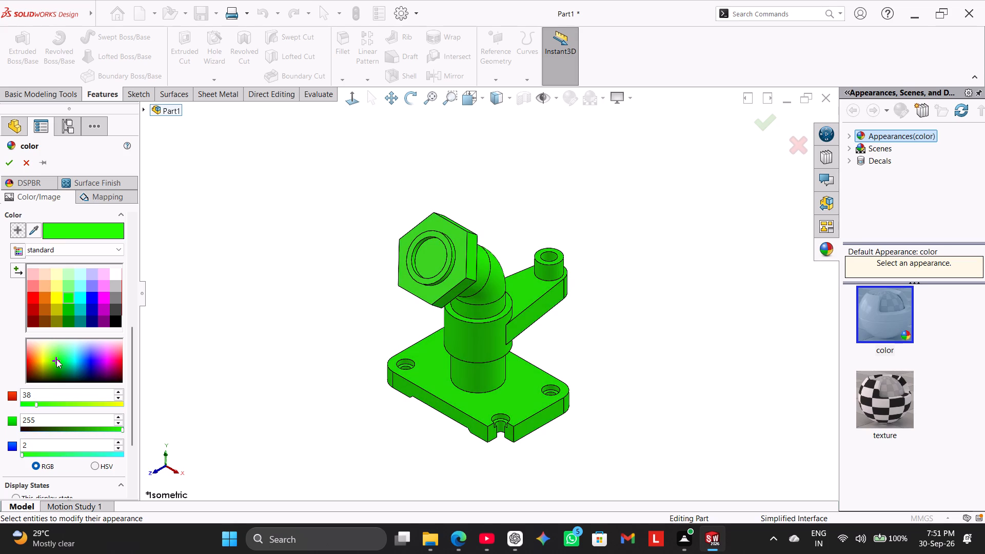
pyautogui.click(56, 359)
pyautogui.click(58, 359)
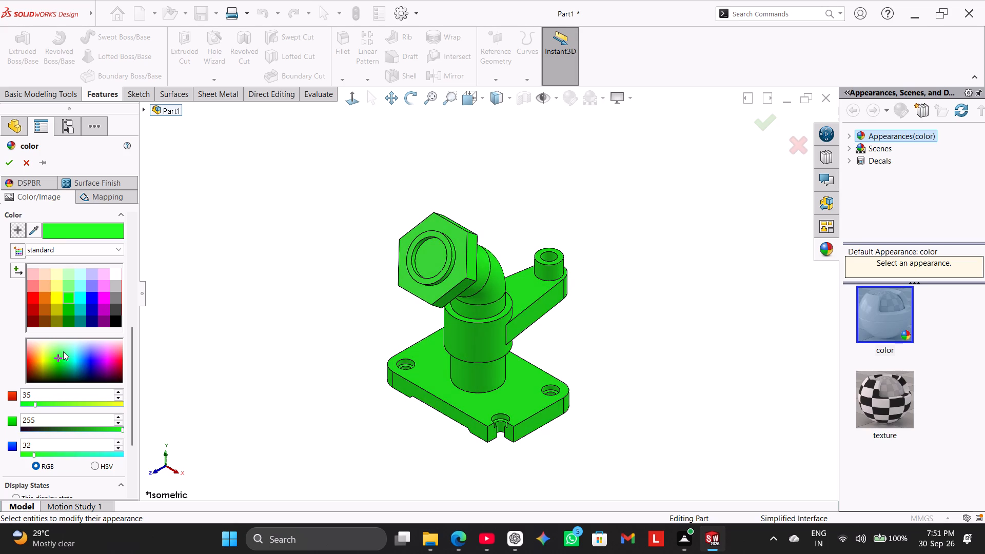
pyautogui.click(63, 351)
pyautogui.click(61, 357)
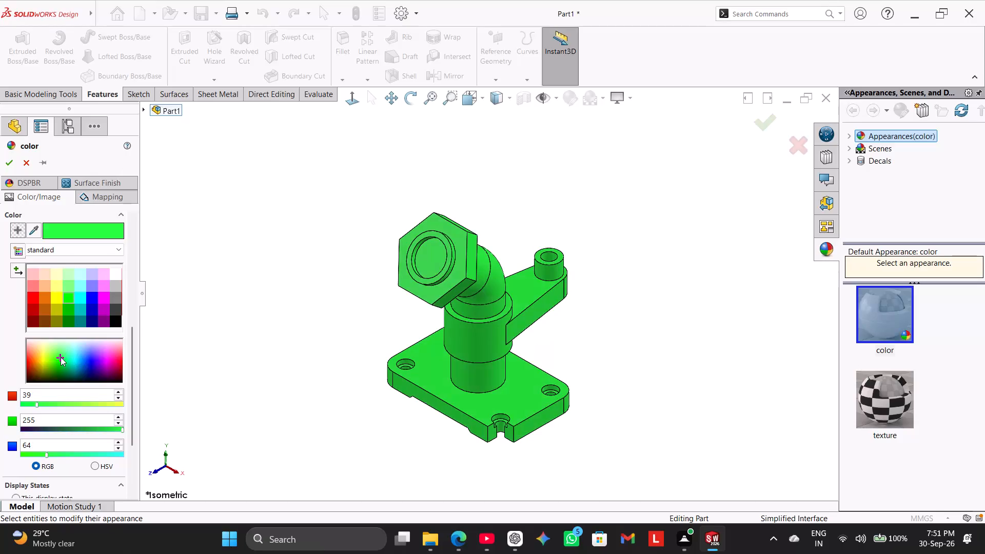
# Set the whole part's colour to bright green (RGB 0, 255, 0) from the standard swatches and apply it.
pyautogui.click(65, 310)
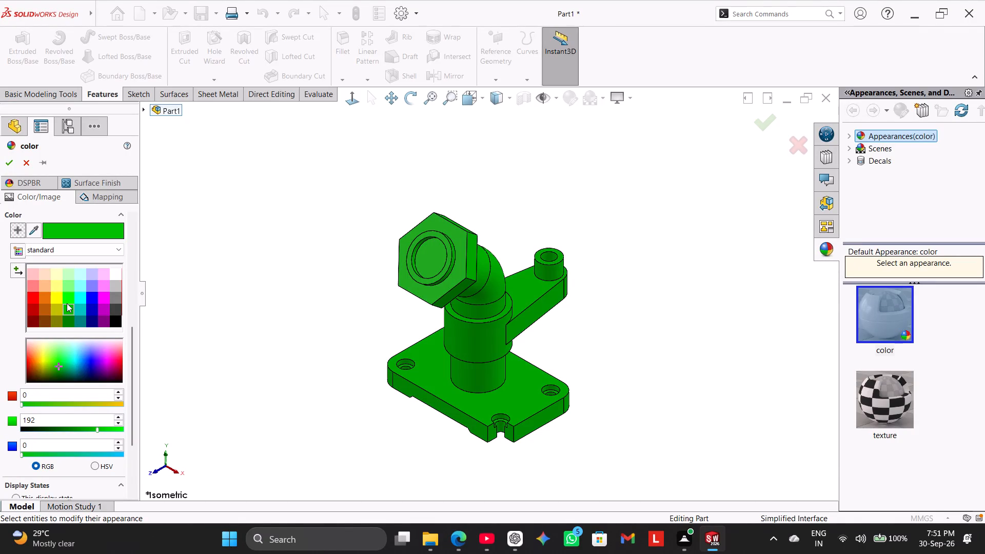
pyautogui.click(69, 299)
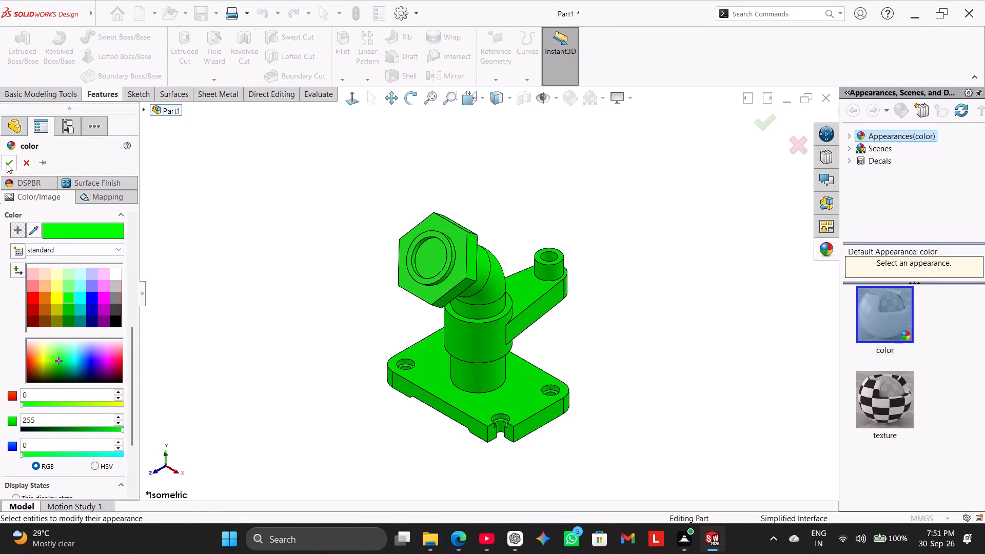
pyautogui.click(7, 164)
# Fillet the upper and lower outer circular edges of the cylindrical collar around the upright pipe with a 3 mm radius.
pyautogui.moveTo(251, 296); pyautogui.dragTo(319, 238, button='right')
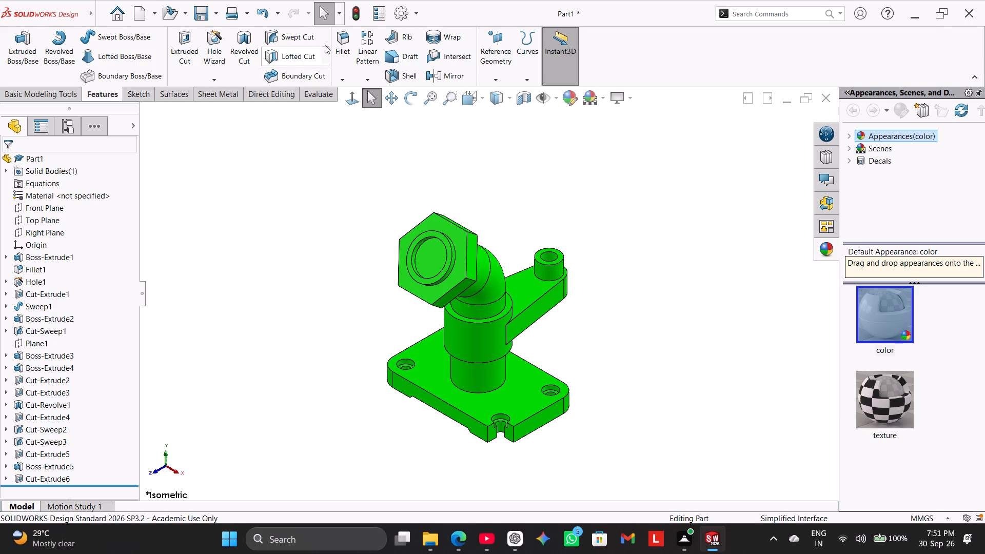
pyautogui.click(340, 43)
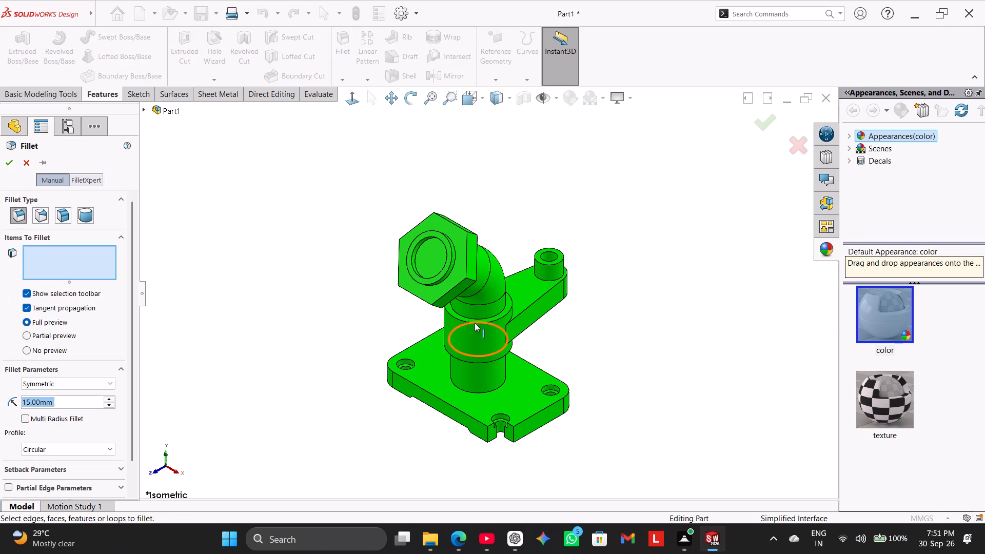
pyautogui.click(487, 322)
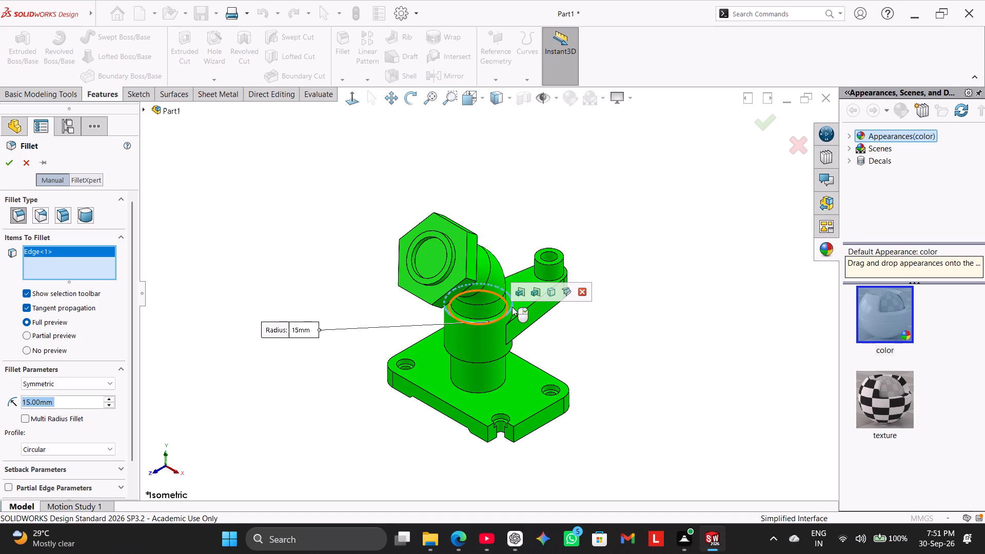
pyautogui.click(522, 289)
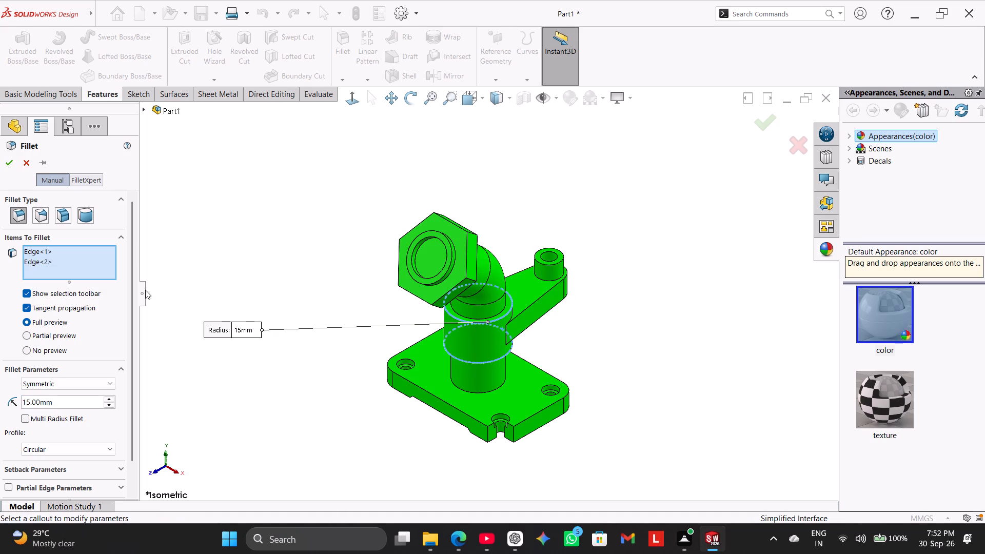
pyautogui.doubleClick(63, 402)
pyautogui.press('3')
pyautogui.press('Return')
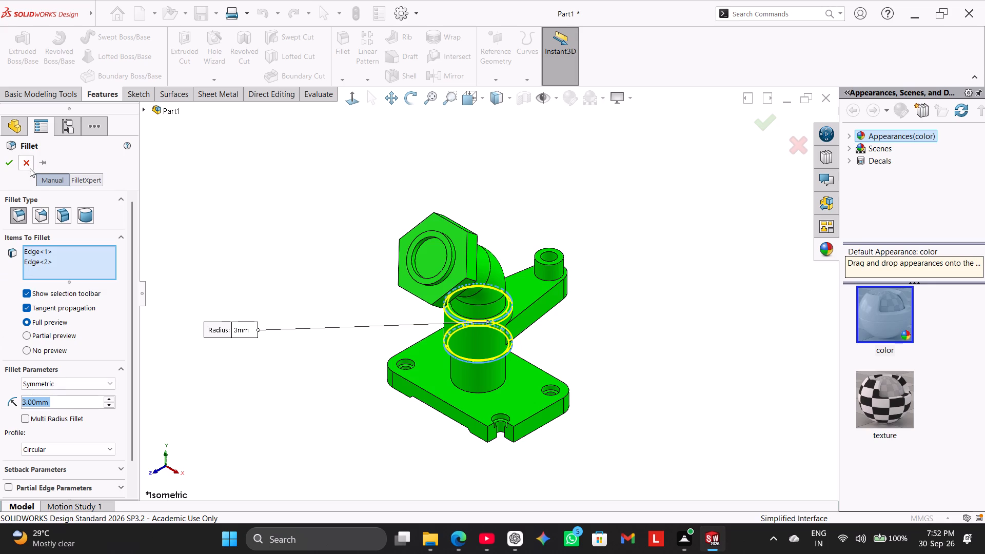
pyautogui.click(9, 161)
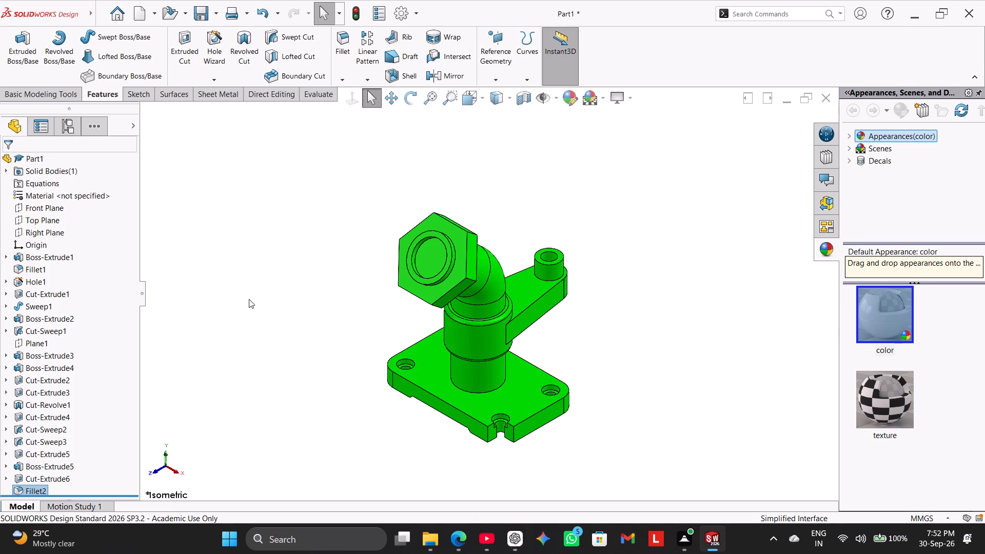
# Start saving the finished part under a new name.
pyautogui.click(217, 4)
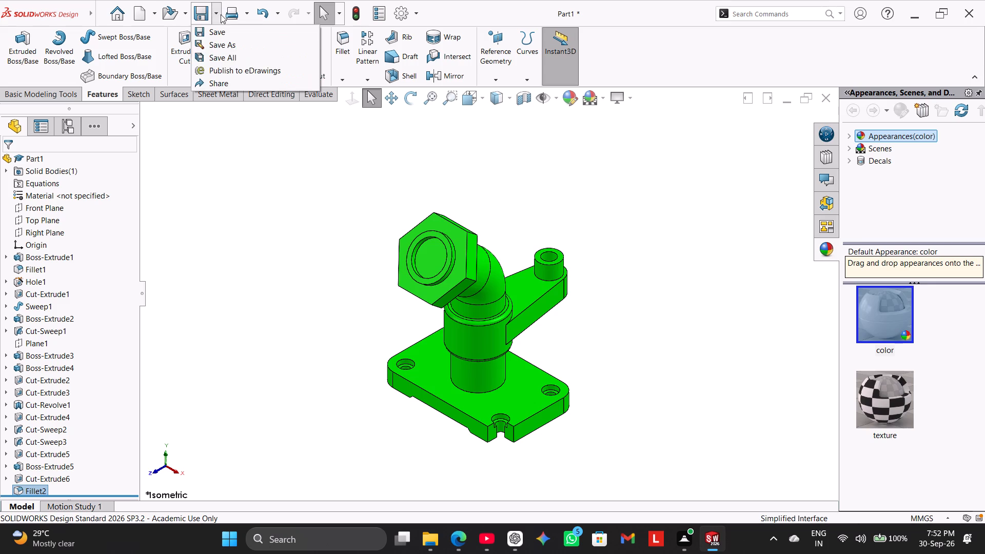
pyautogui.click(220, 44)
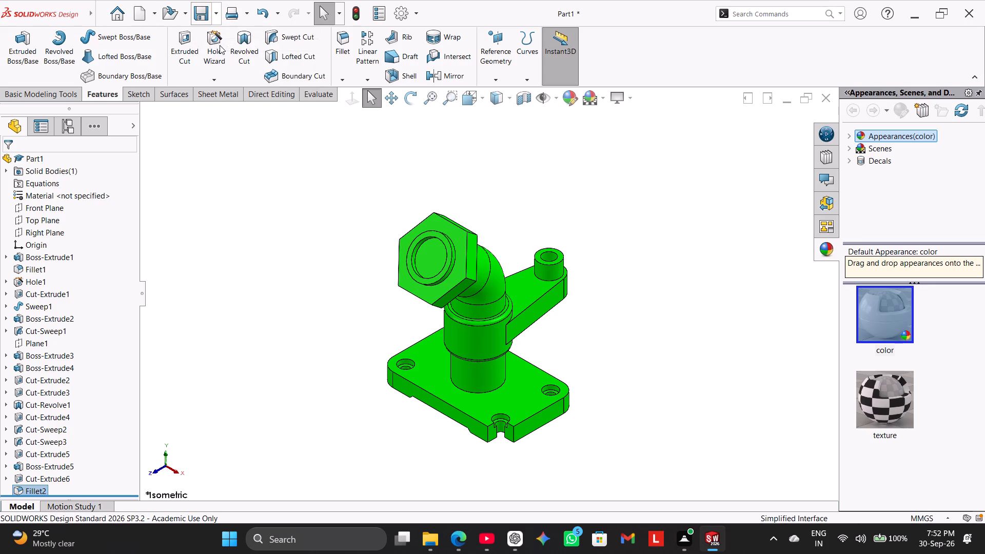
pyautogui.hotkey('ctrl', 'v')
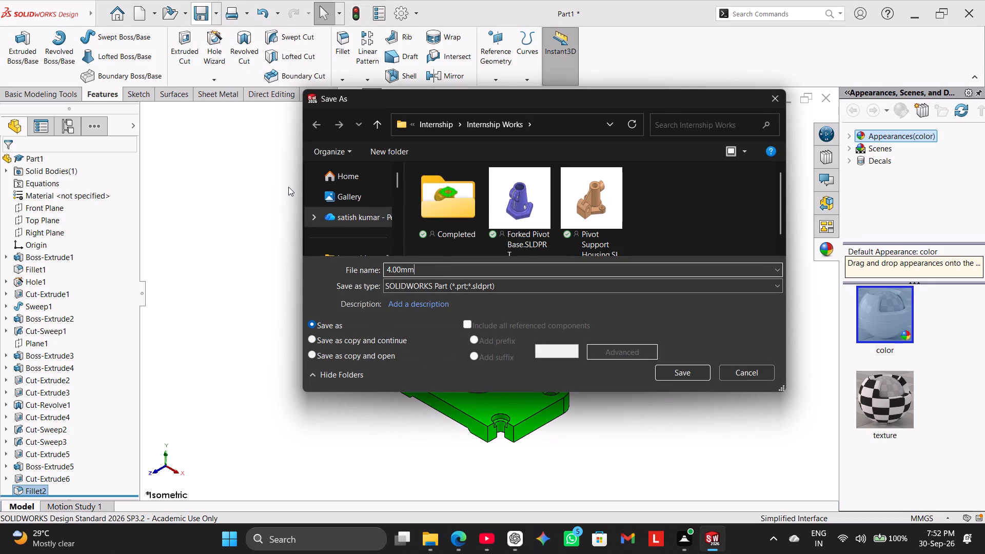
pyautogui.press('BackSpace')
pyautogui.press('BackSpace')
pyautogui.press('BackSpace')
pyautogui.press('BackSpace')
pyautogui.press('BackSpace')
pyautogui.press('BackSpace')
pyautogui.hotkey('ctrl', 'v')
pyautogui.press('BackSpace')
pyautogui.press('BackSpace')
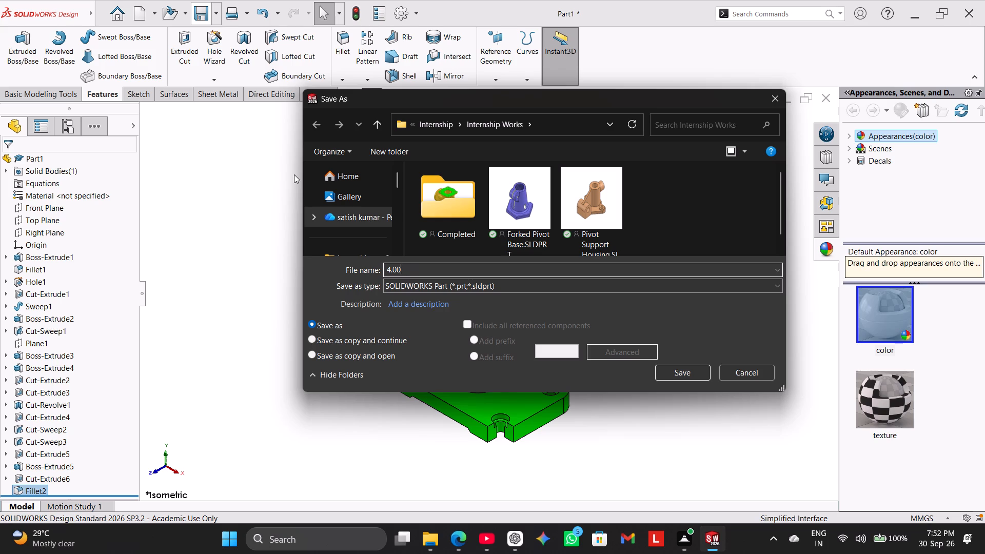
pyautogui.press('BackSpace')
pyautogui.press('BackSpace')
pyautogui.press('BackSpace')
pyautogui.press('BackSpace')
# Copy the run name from the ChatGPT conversation in Edge and save the SOLIDWORKS part as Angled Flange Pipe Support in Internship Works.
pyautogui.click(522, 537)
pyautogui.click(801, 344)
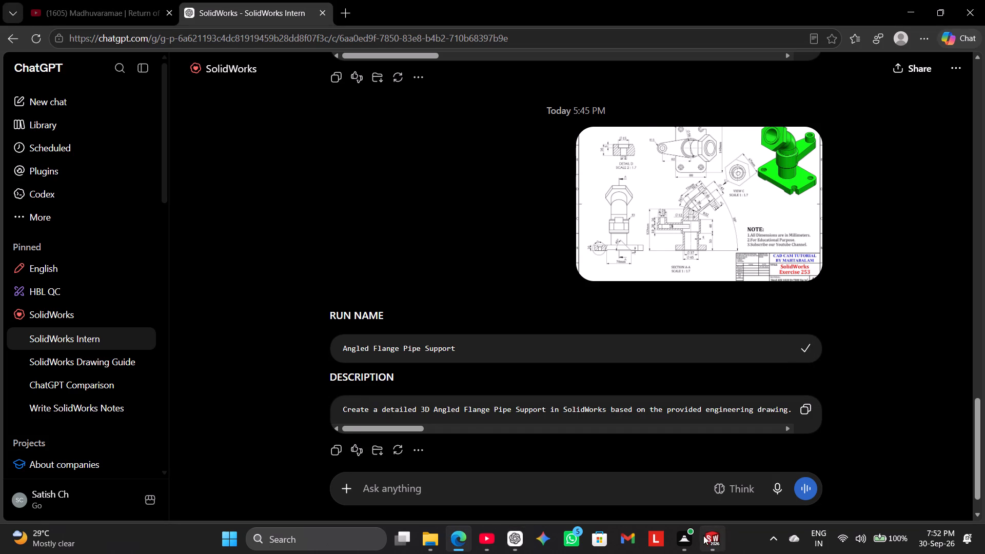
pyautogui.click(703, 536)
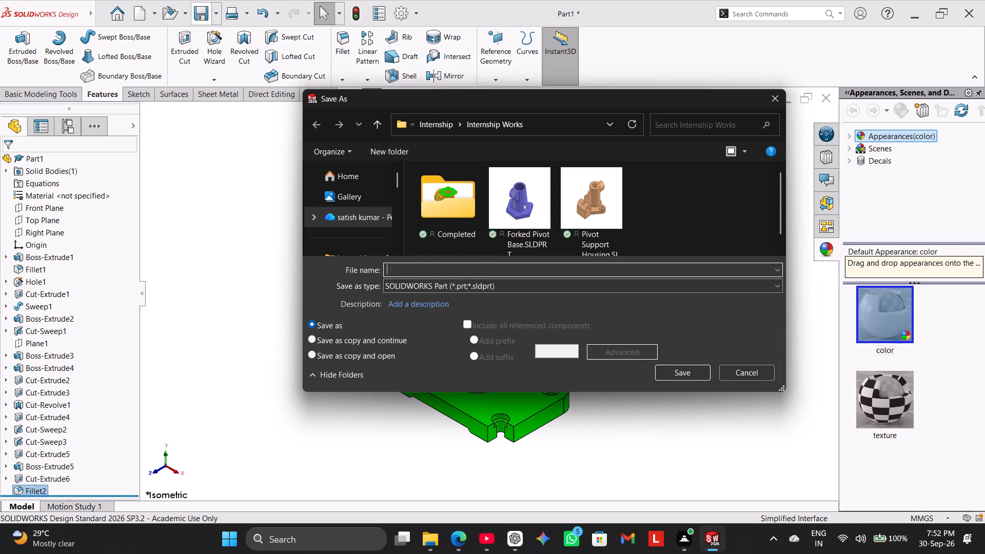
pyautogui.hotkey('ctrl', 'v')
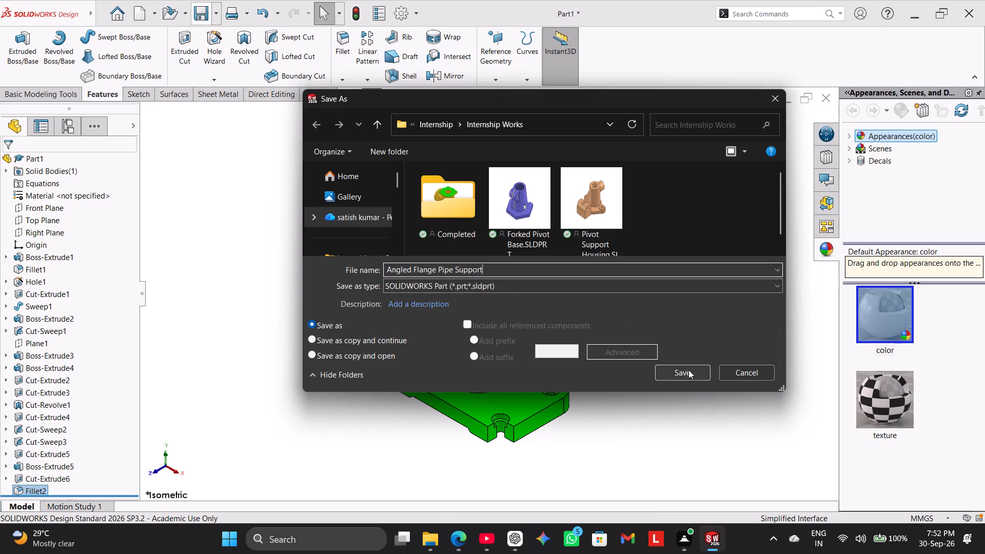
pyautogui.click(688, 370)
# Save a PDF copy of the part as Angled Flange Pipe Support.pdf in the Internship Works folder.
pyautogui.click(219, 7)
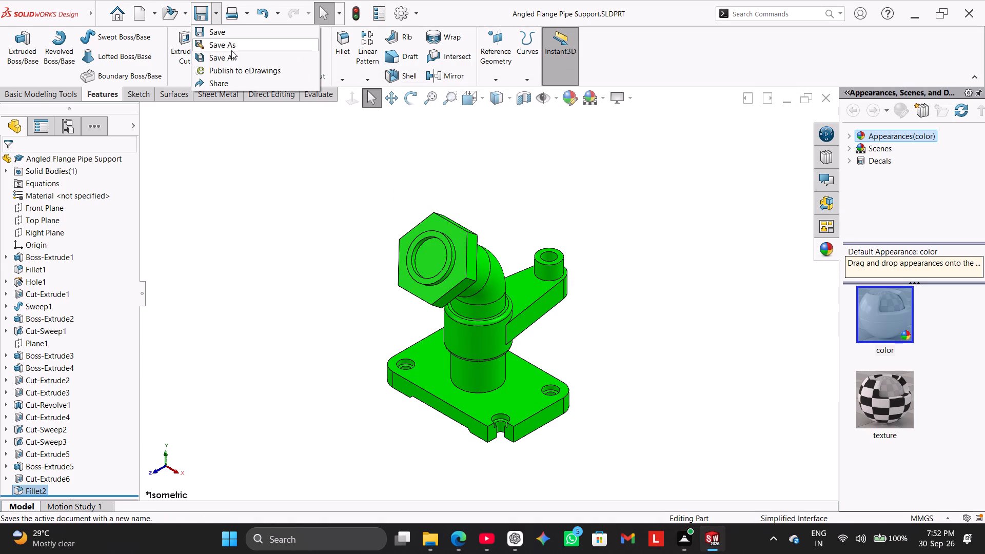
pyautogui.click(231, 46)
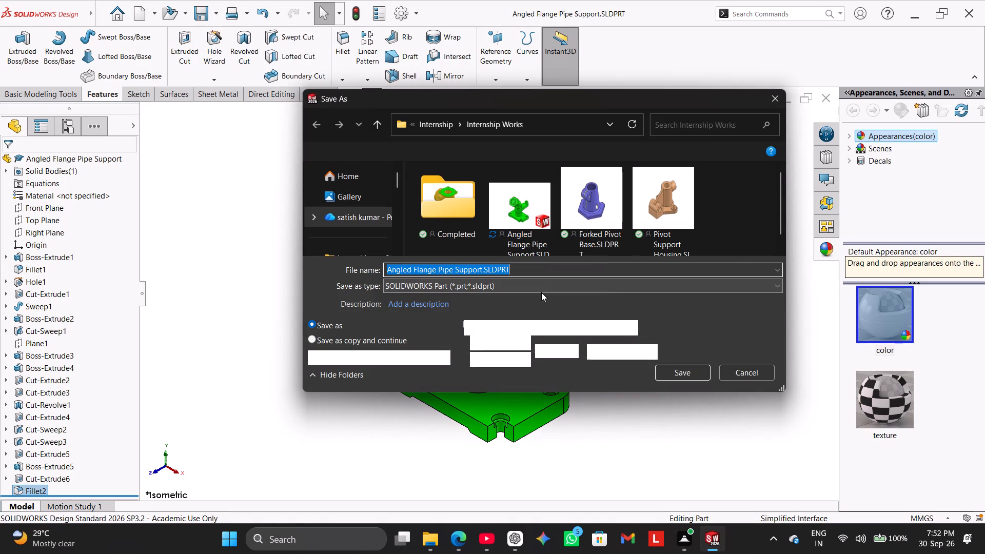
pyautogui.click(541, 288)
pyautogui.click(542, 100)
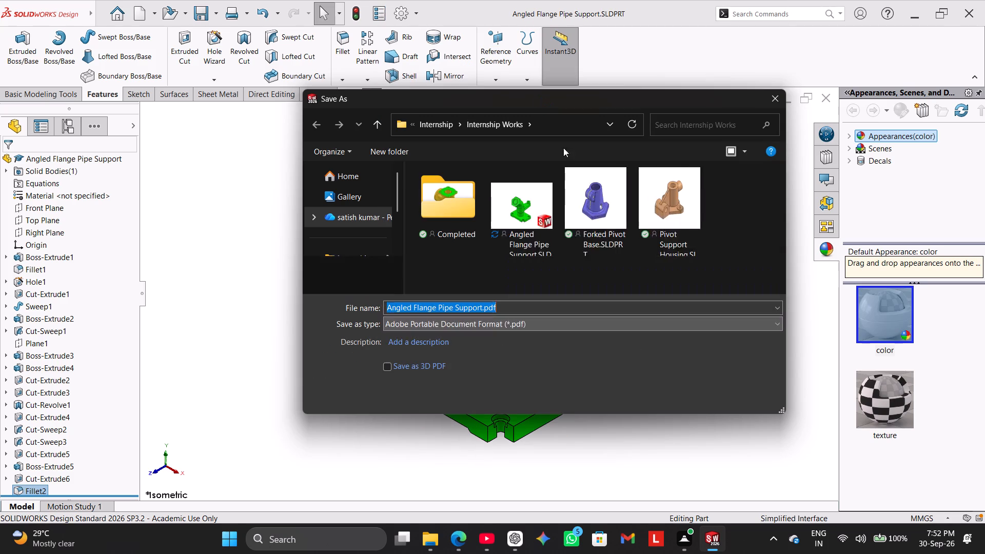
pyautogui.click(674, 390)
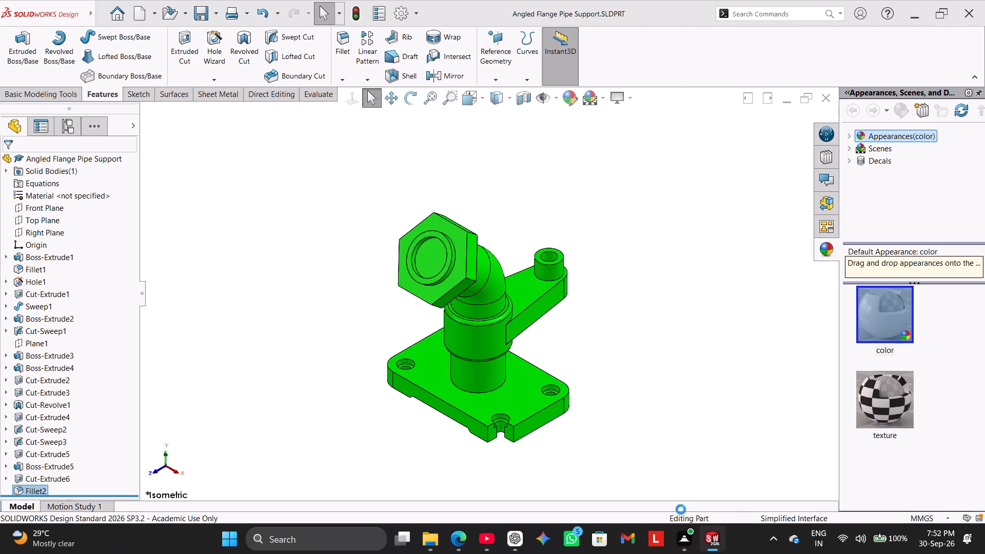